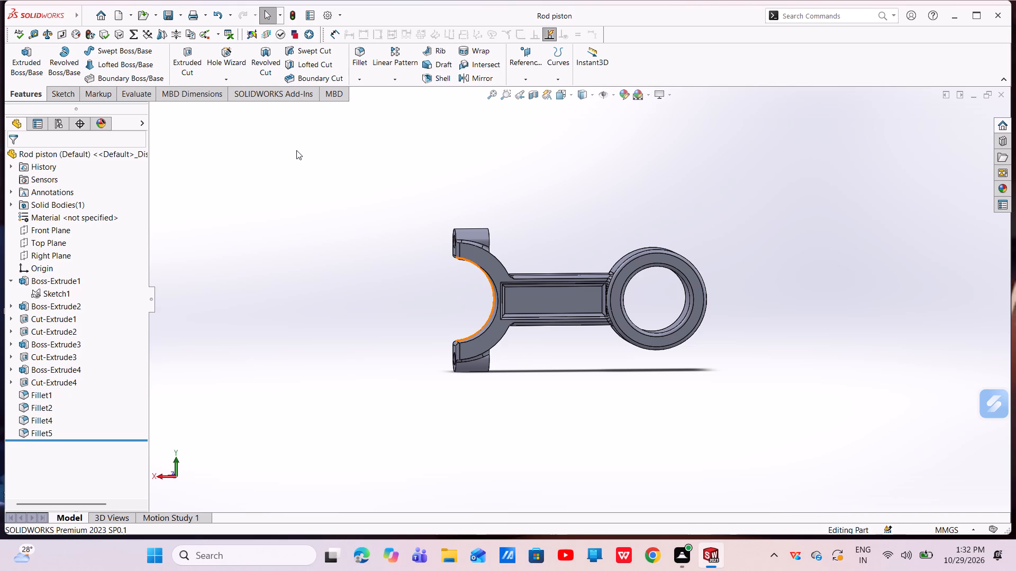
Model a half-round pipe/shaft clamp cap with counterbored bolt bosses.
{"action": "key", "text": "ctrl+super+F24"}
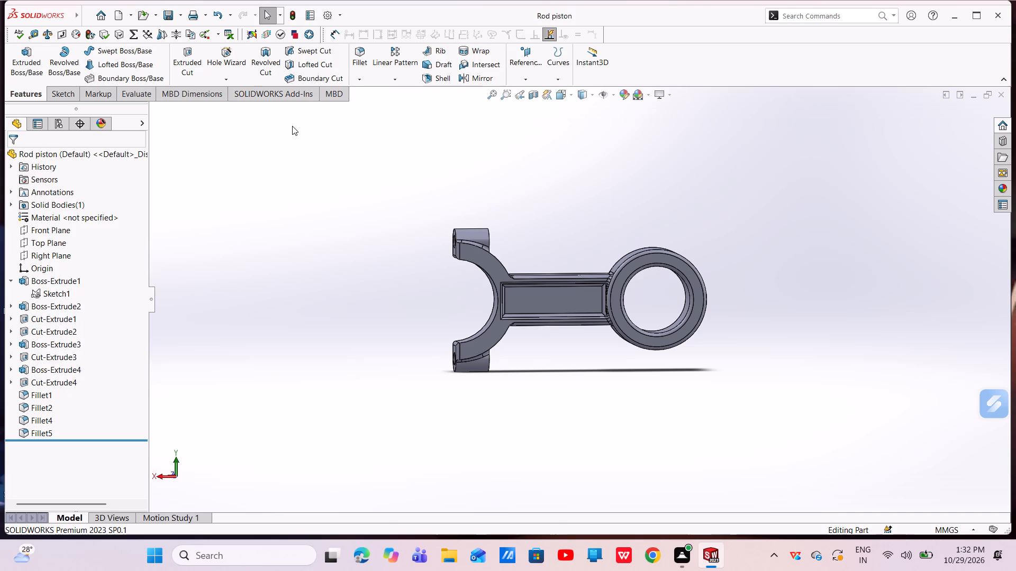
Create a new part document.
{"action": "left_click", "coordinate": [117, 16]}
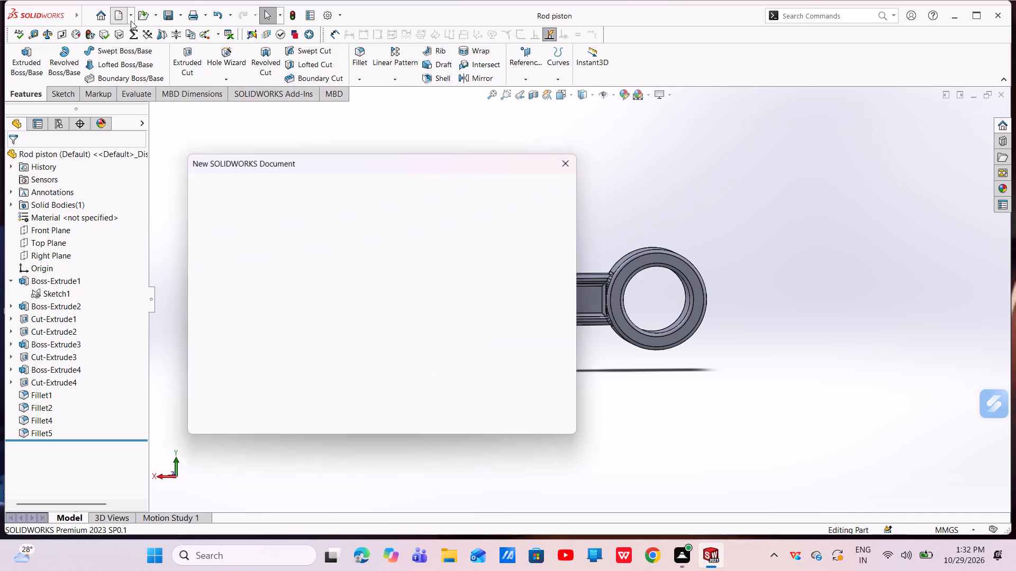
{"action": "left_click", "coordinate": [422, 411]}
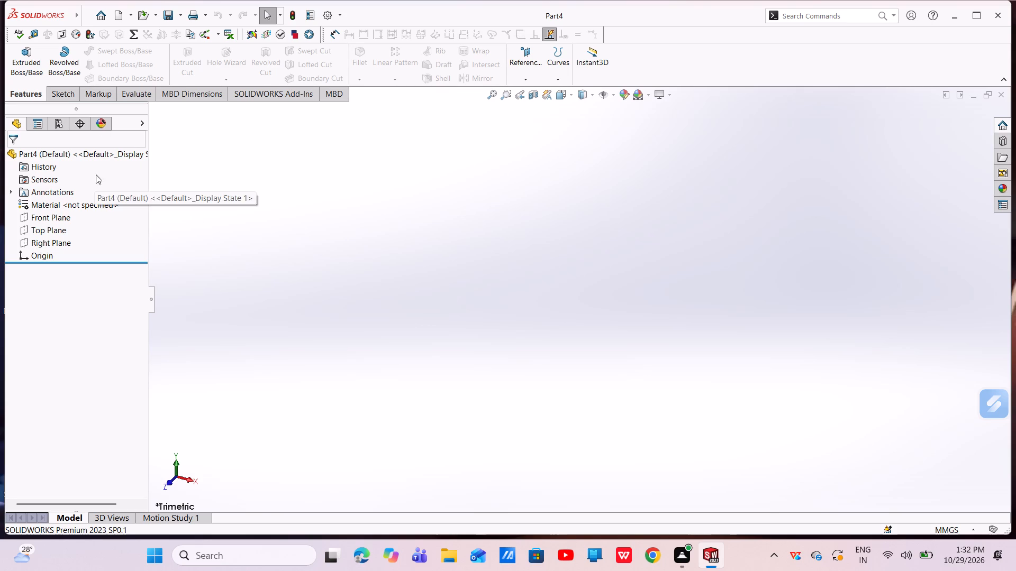
Save the new part as "cap rod piston" in the Desktop's New folder.
{"action": "left_click", "coordinate": [166, 20]}
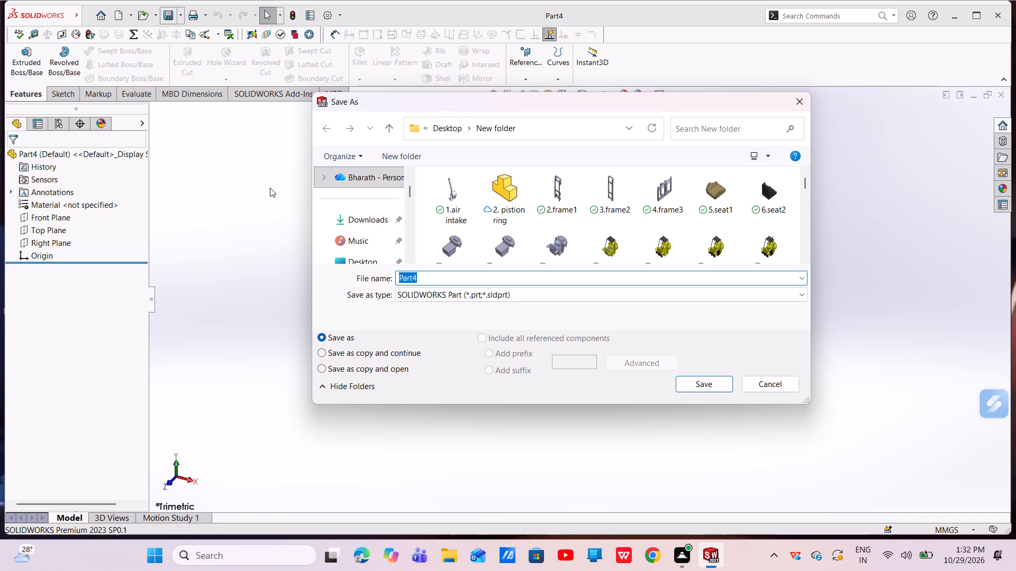
{"action": "key", "text": "BackSpace"}
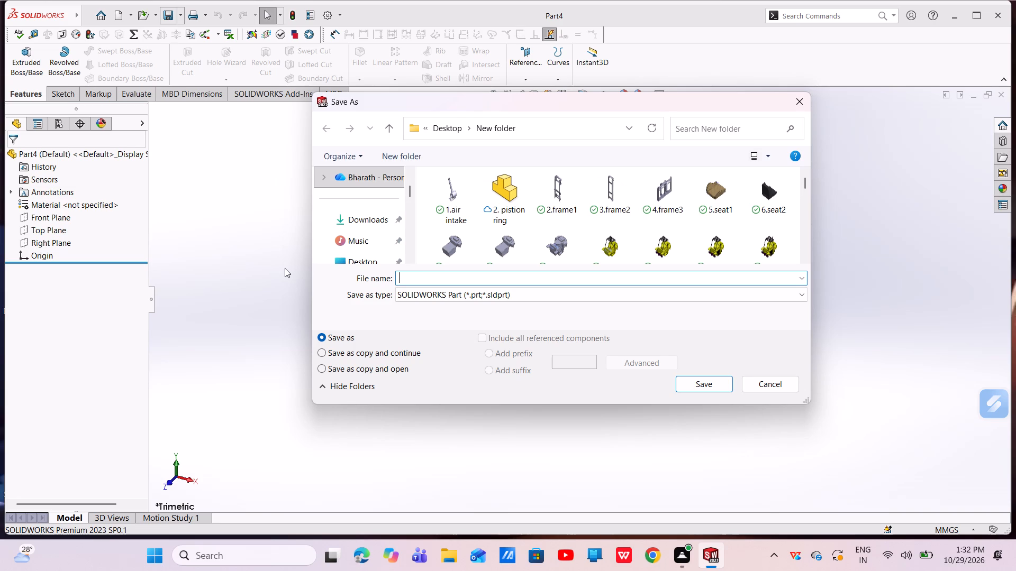
{"action": "type", "text": "ca"}
{"action": "type", "text": "p"}
{"action": "key", "text": "space"}
{"action": "key", "text": "r"}
{"action": "type", "text": "od"}
{"action": "key", "text": "space"}
{"action": "key", "text": "p"}
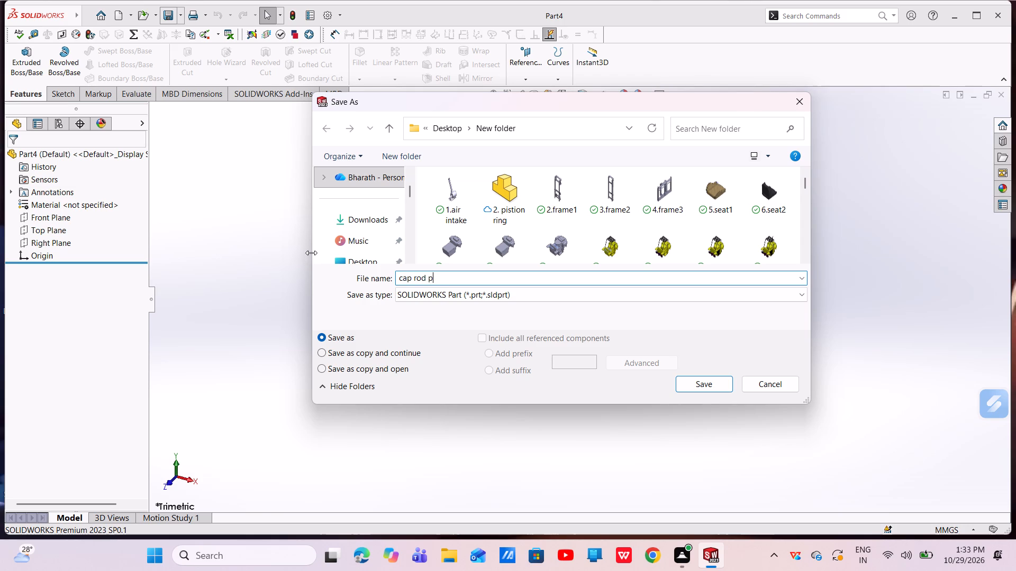
{"action": "key", "text": "i"}
{"action": "key", "text": "s"}
{"action": "key", "text": "t"}
{"action": "key", "text": "o"}
{"action": "key", "text": "n"}
{"action": "key", "text": "Return"}
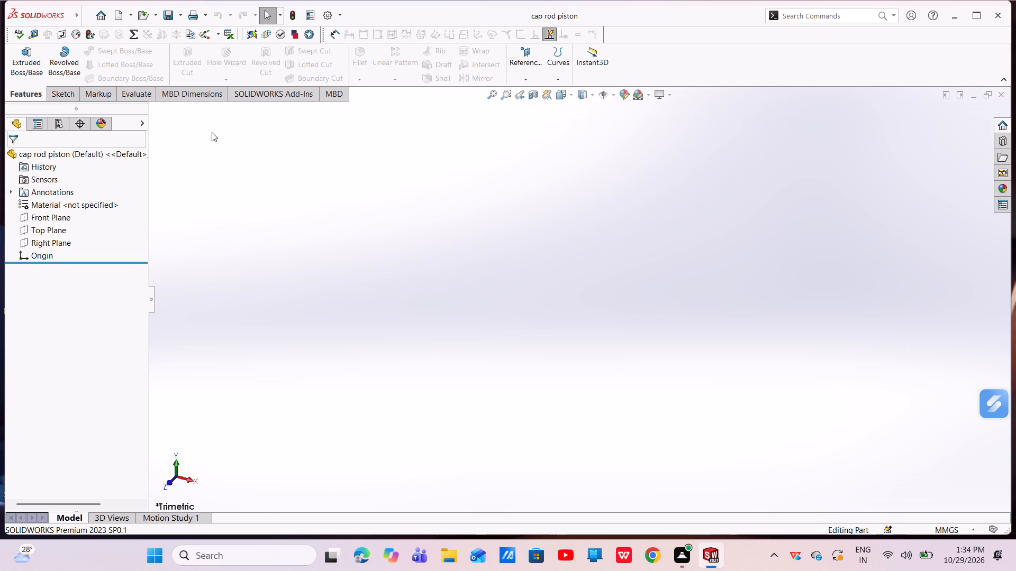
Start a sketch on the Front Plane.
{"action": "left_click", "coordinate": [56, 216]}
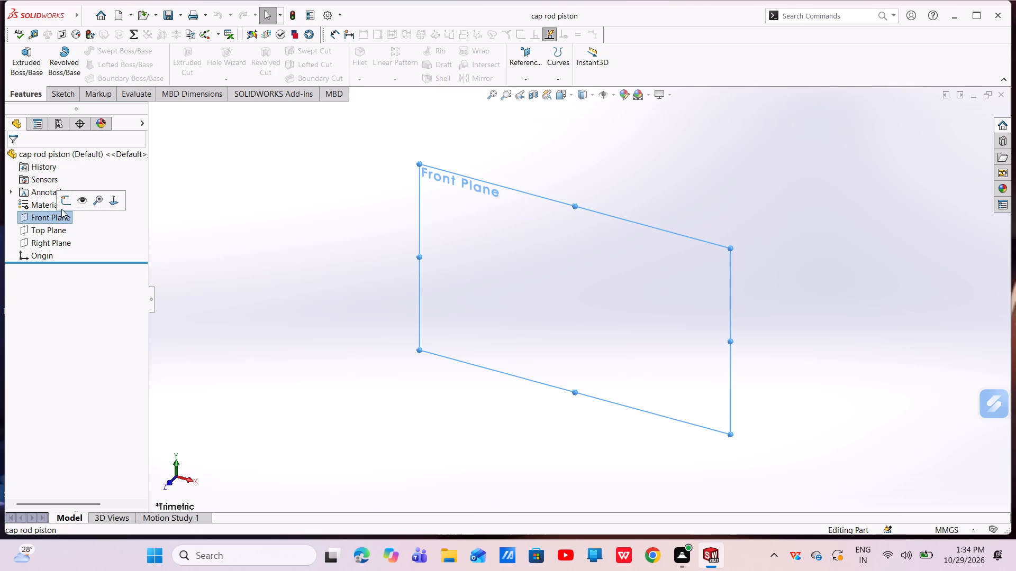
{"action": "left_click", "coordinate": [65, 204]}
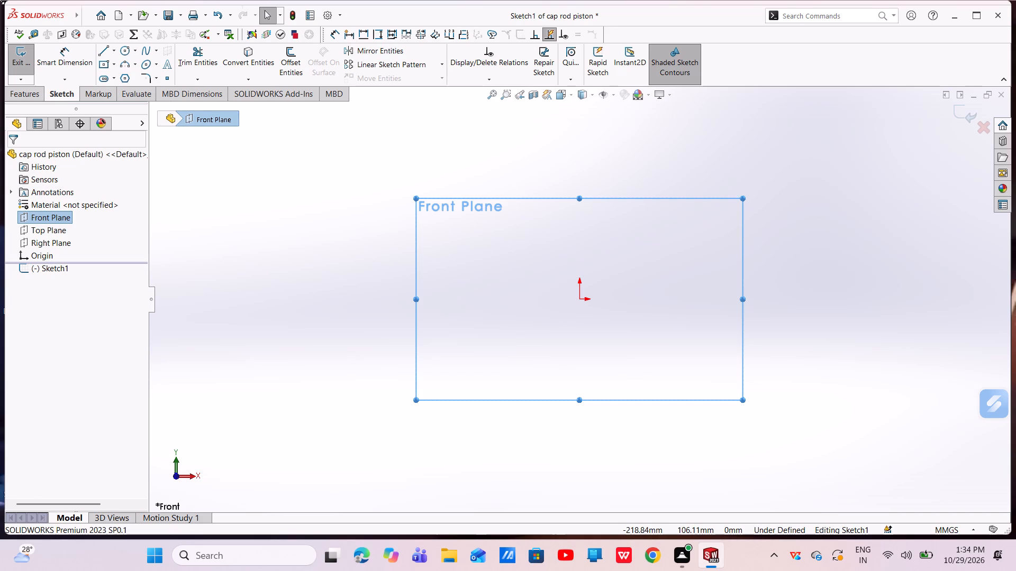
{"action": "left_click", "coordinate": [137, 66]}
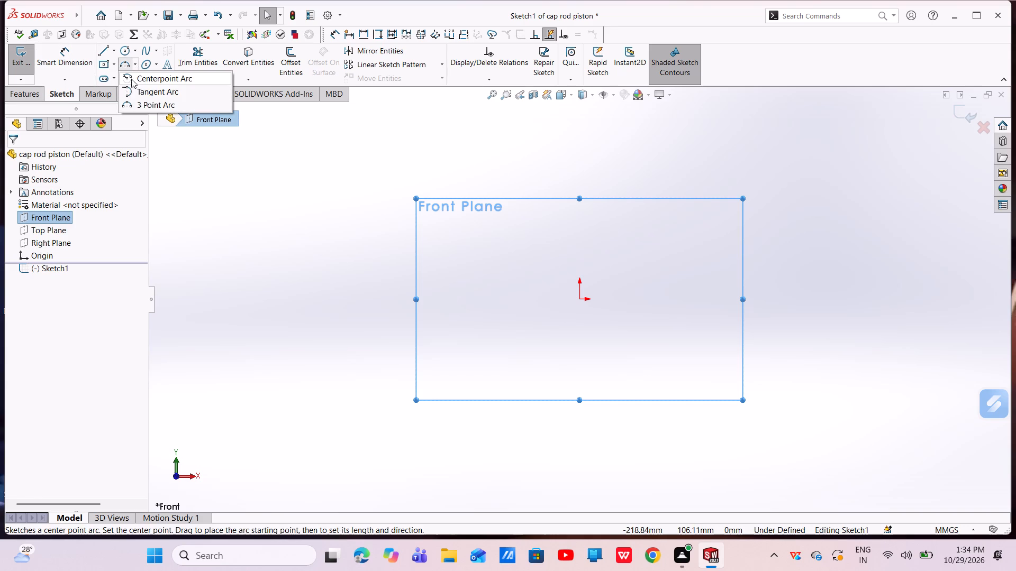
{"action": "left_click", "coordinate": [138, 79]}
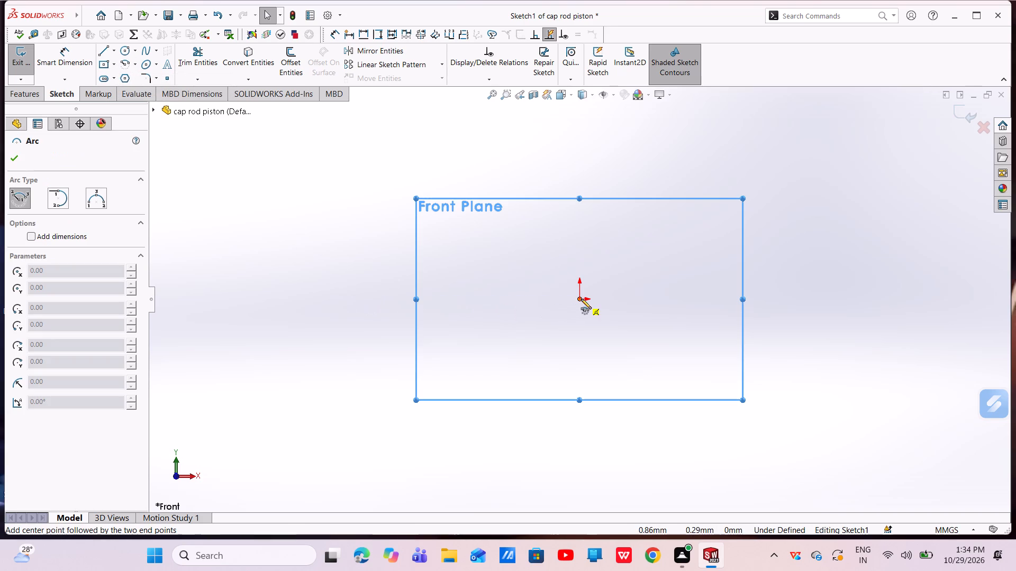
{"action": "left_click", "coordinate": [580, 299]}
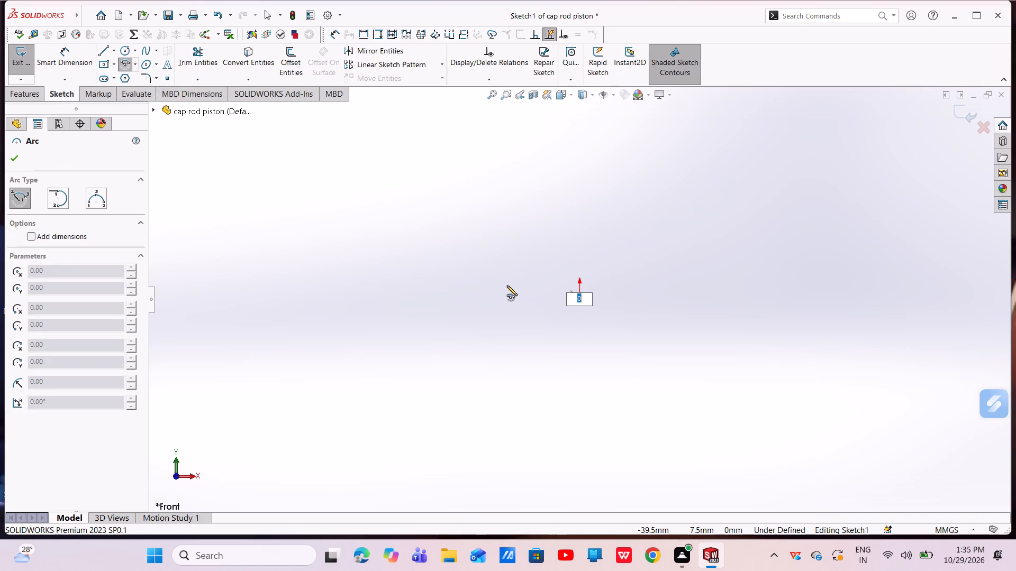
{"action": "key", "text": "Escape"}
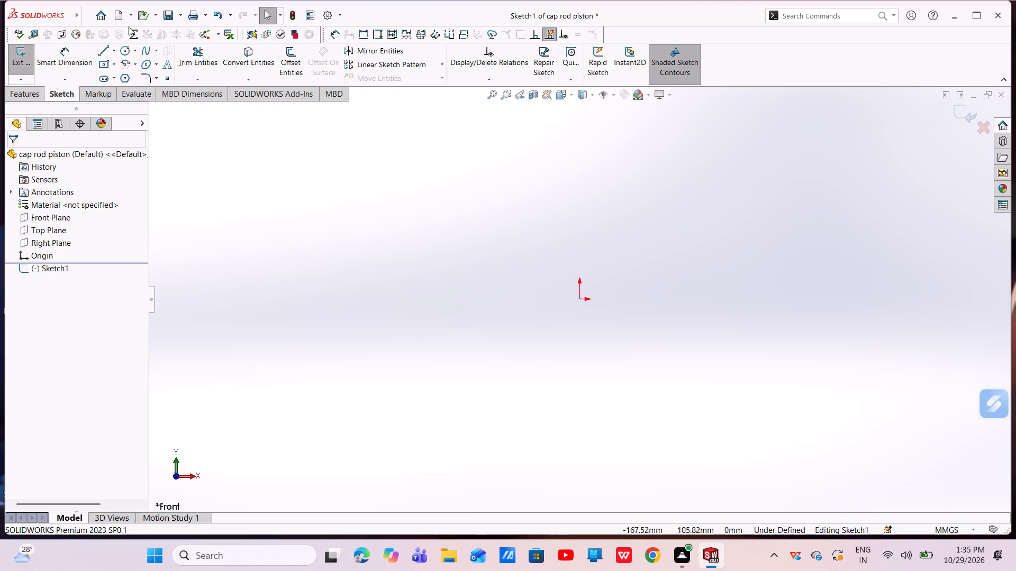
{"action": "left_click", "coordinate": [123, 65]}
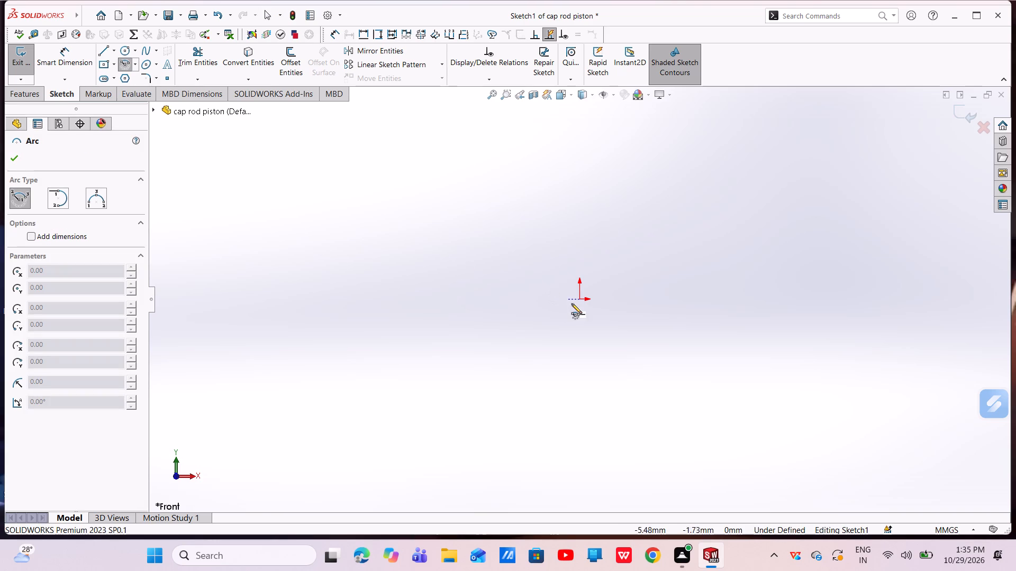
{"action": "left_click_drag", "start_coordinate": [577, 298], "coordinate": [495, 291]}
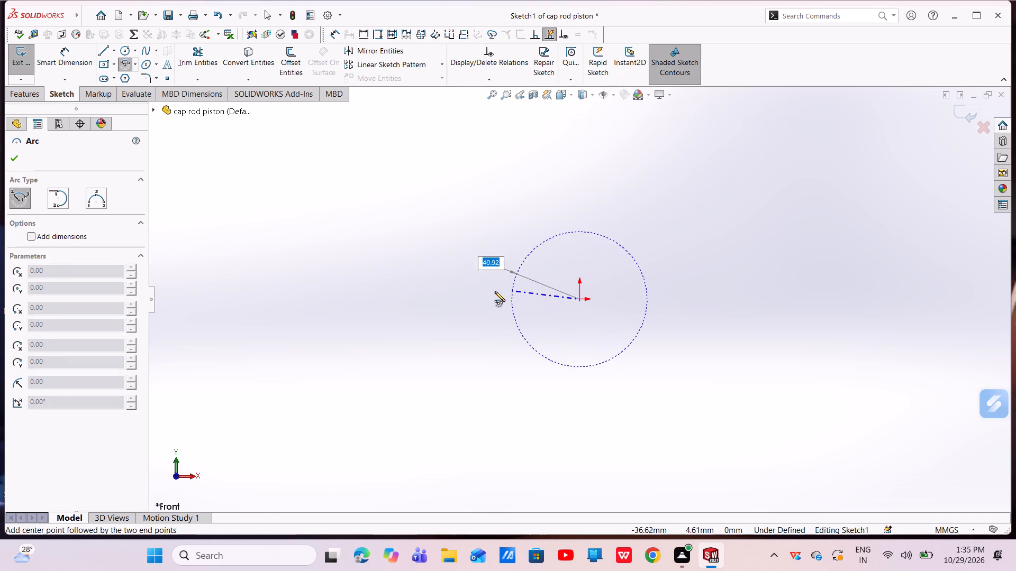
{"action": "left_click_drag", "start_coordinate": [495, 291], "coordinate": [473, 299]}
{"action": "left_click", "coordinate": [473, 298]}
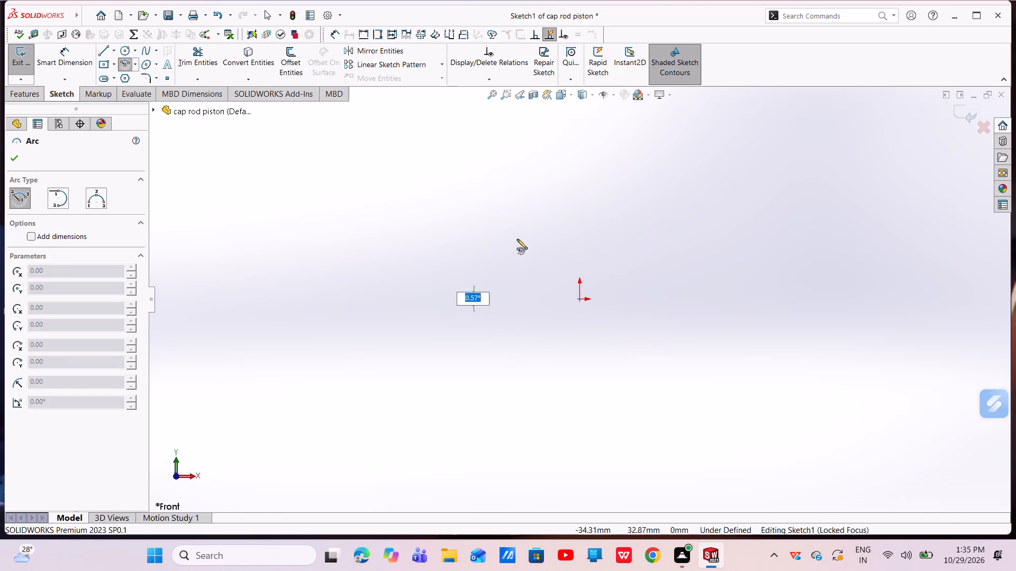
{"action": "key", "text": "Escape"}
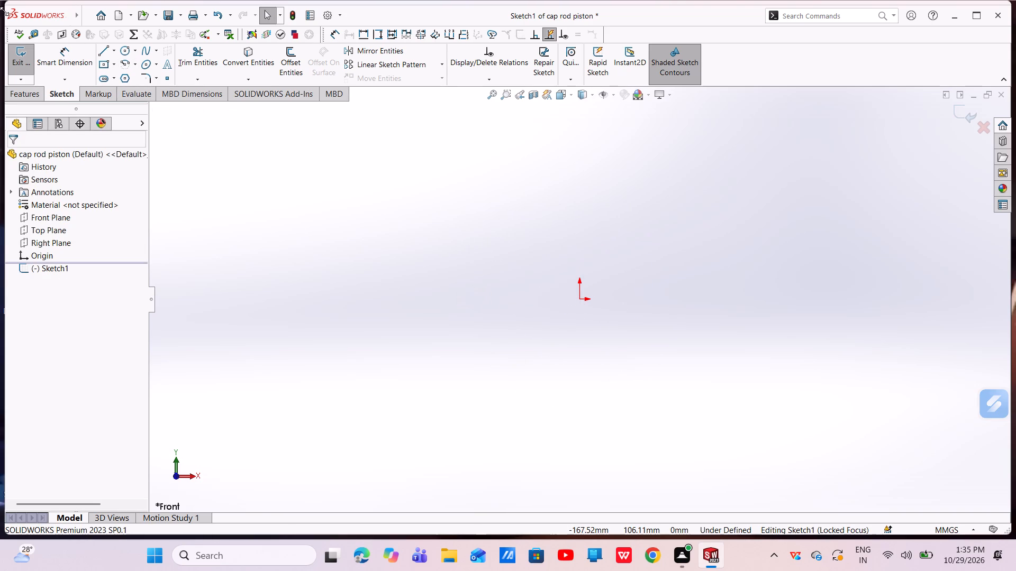
Sketch an upper centerpoint arc centred on the origin, with a radius of about 54 mm and spanning roughly a half circle.
{"action": "left_click", "coordinate": [119, 64]}
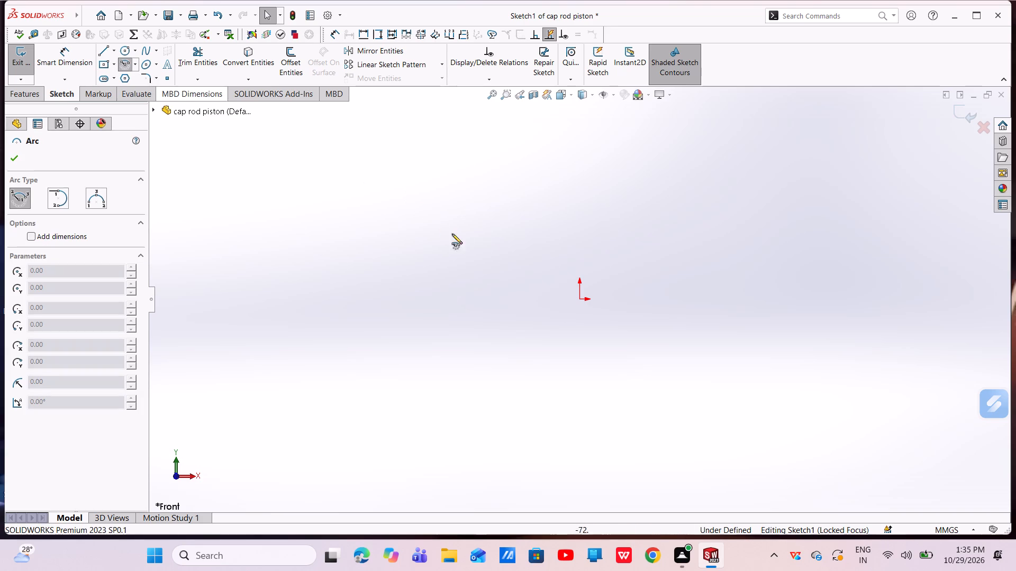
{"action": "left_click", "coordinate": [582, 301]}
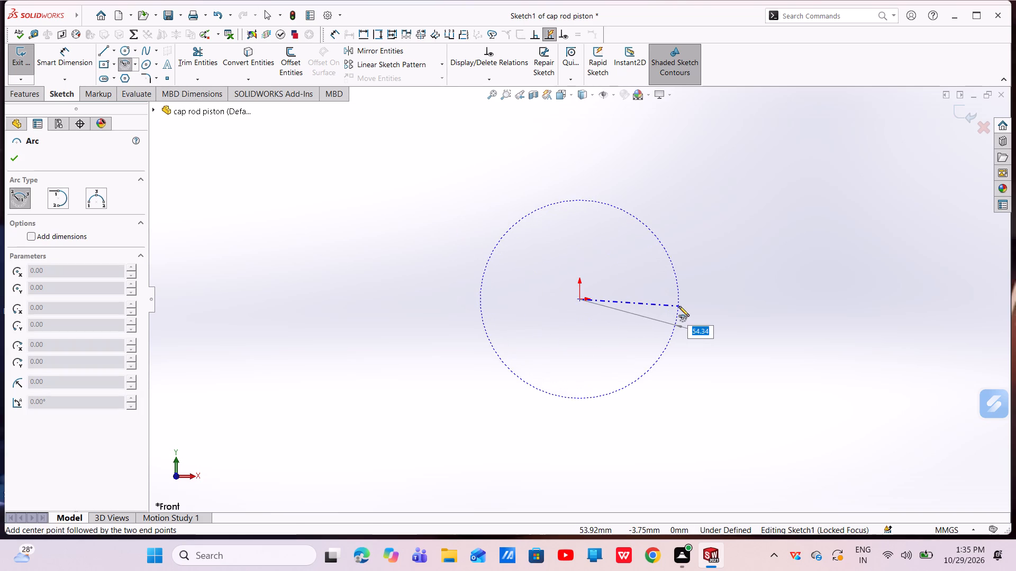
{"action": "left_click", "coordinate": [679, 306]}
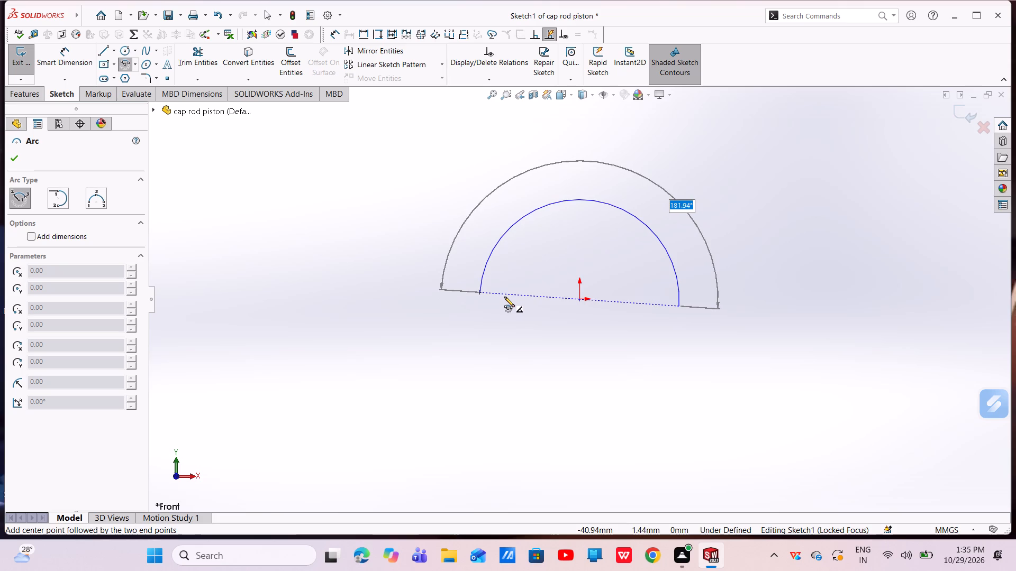
{"action": "left_click", "coordinate": [504, 299]}
{"action": "right_click", "coordinate": [504, 299]}
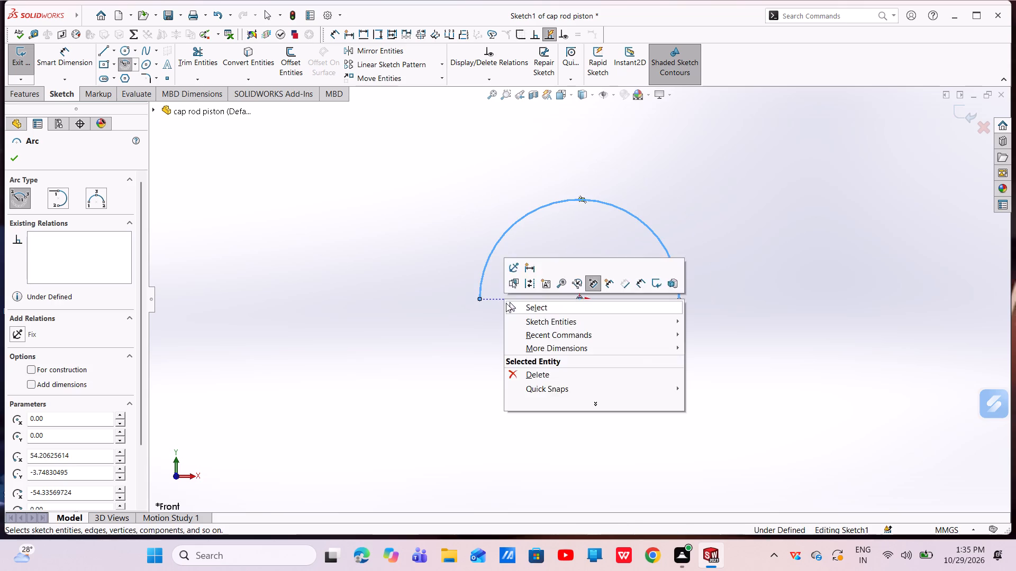
{"action": "left_click", "coordinate": [506, 303]}
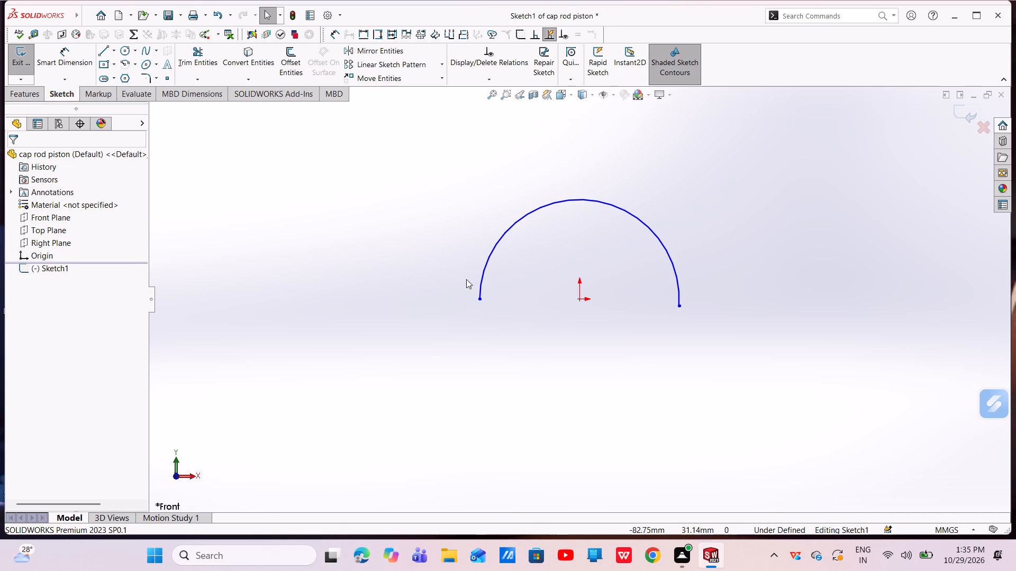
Add a horizontal relation between the two endpoints of the arc.
{"action": "left_click", "coordinate": [679, 307]}
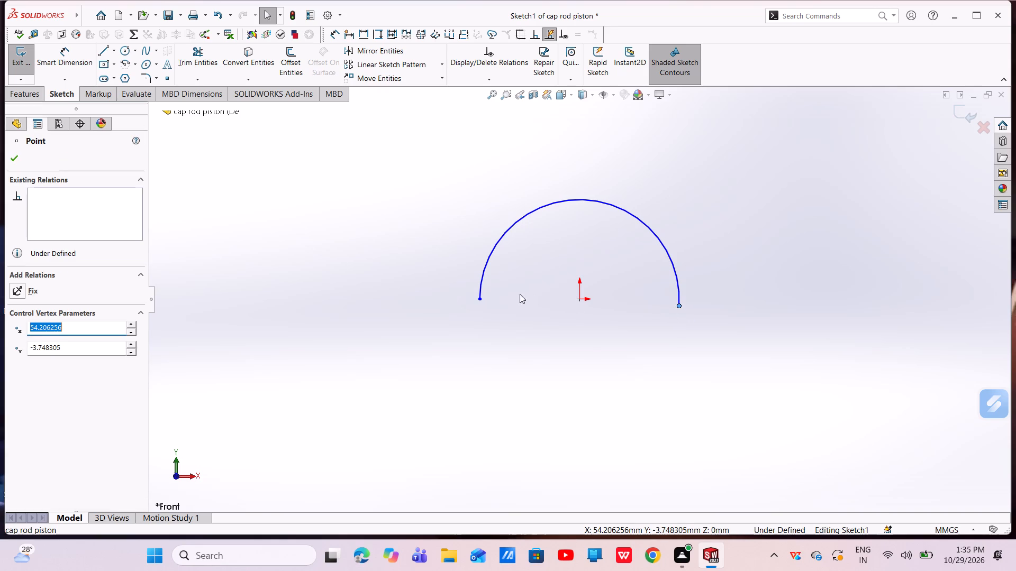
{"action": "left_click", "coordinate": [479, 301], "text": "ctrl"}
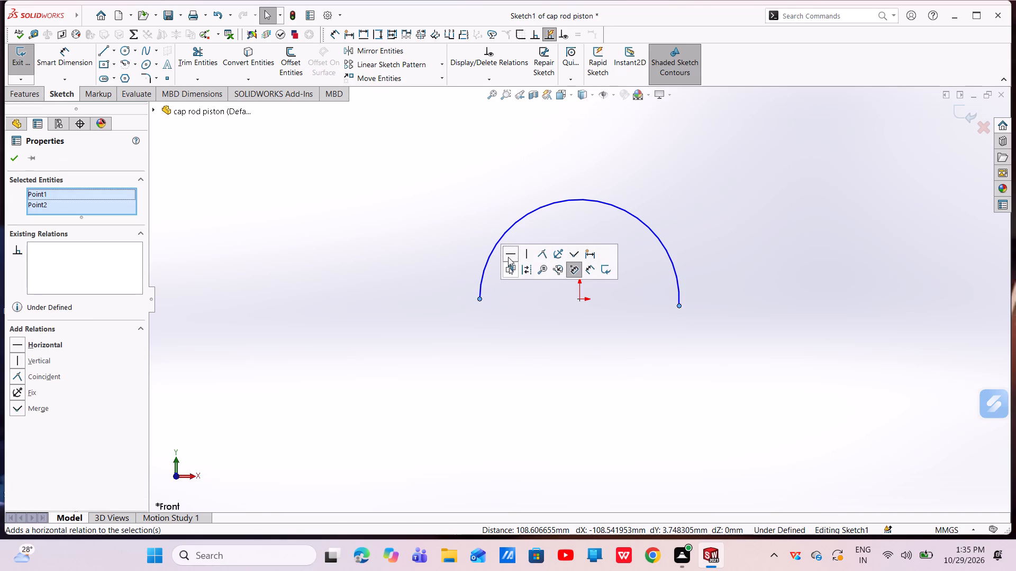
{"action": "left_click", "coordinate": [511, 255]}
{"action": "key", "text": "Escape"}
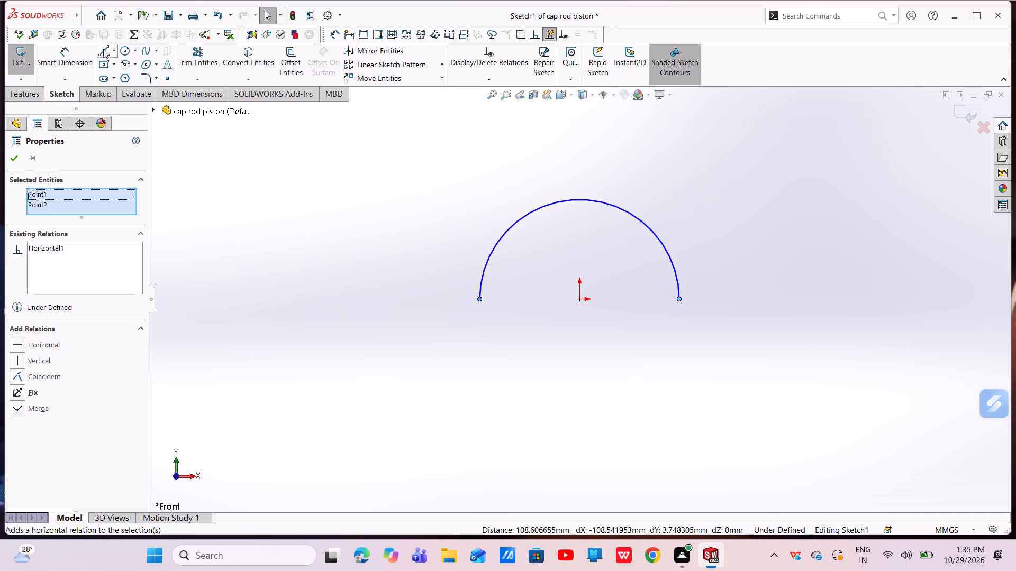
Sketch a smaller 180° centerpoint arc about the origin inside the first one, with a radius of about 41 mm.
{"action": "left_click", "coordinate": [120, 66]}
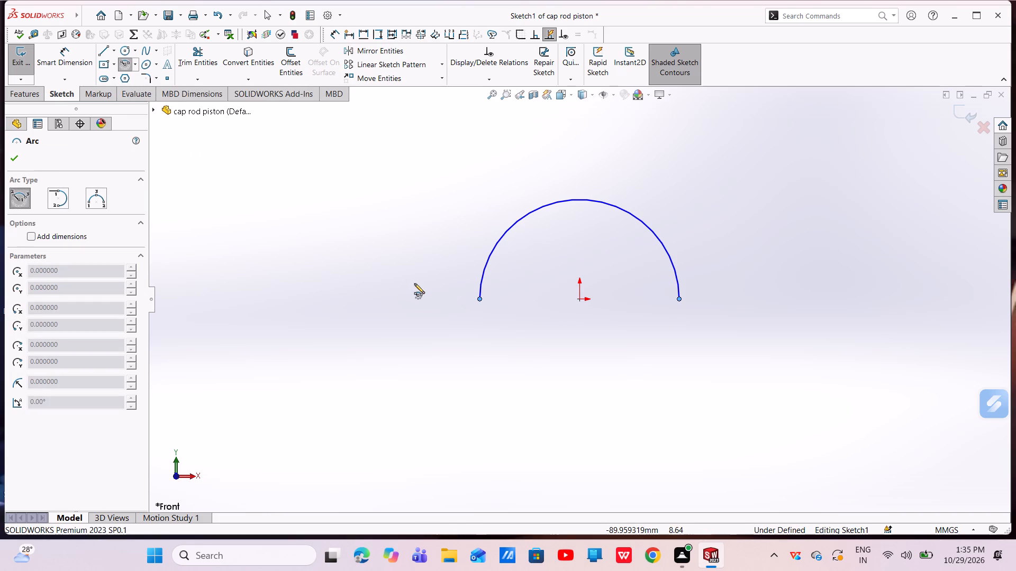
{"action": "left_click", "coordinate": [580, 300]}
{"action": "left_click", "coordinate": [504, 299]}
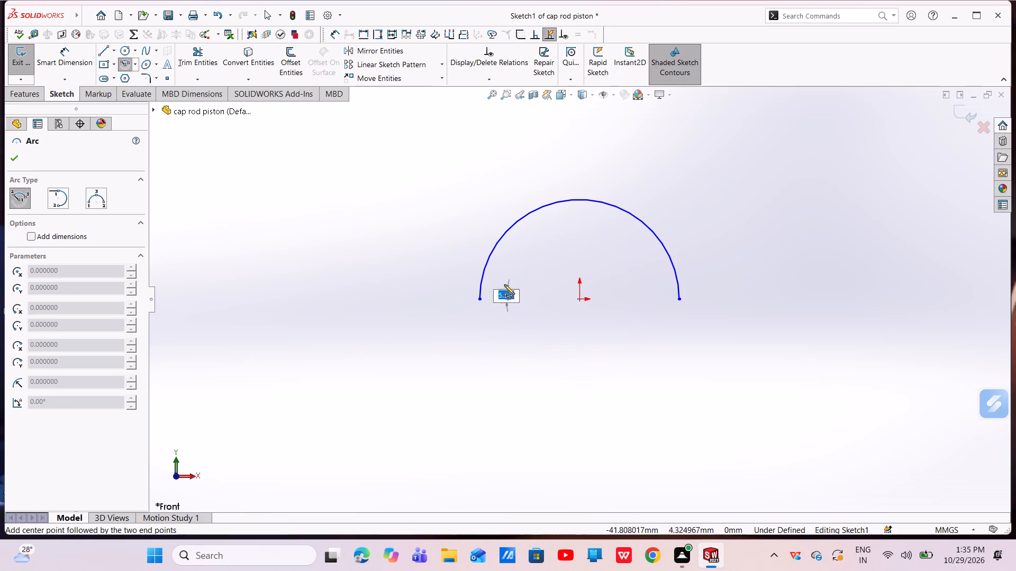
{"action": "left_click", "coordinate": [649, 299]}
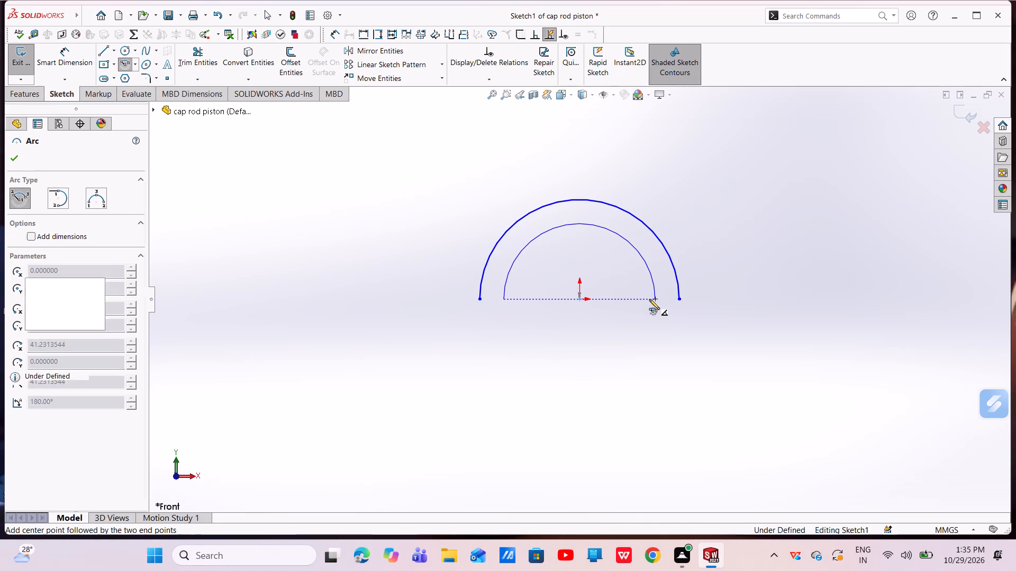
{"action": "right_click", "coordinate": [649, 299]}
{"action": "left_click", "coordinate": [654, 309]}
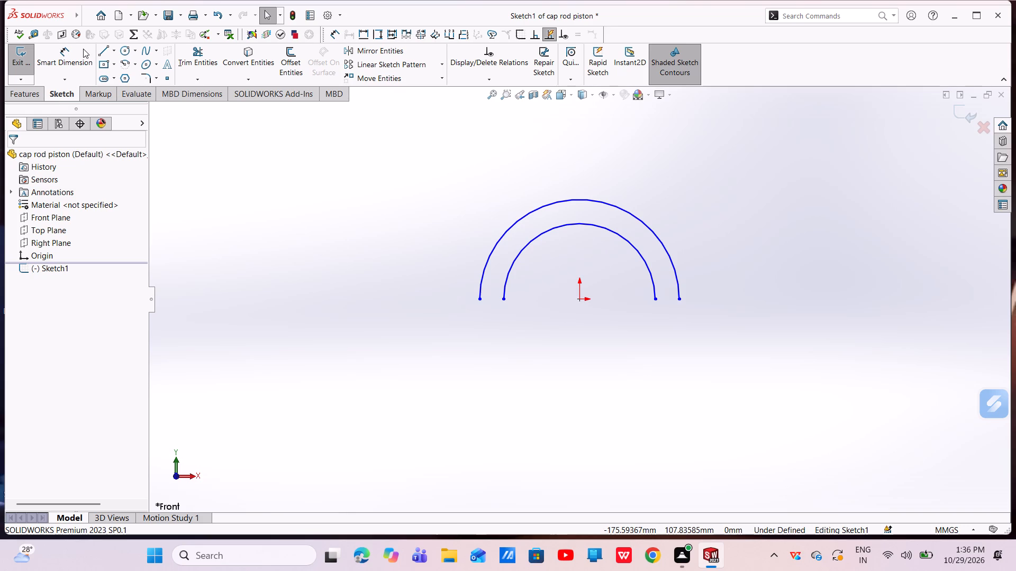
Draw a horizontal line about 13 mm long joining the left endpoints of the outer and inner arcs.
{"action": "left_click", "coordinate": [102, 52]}
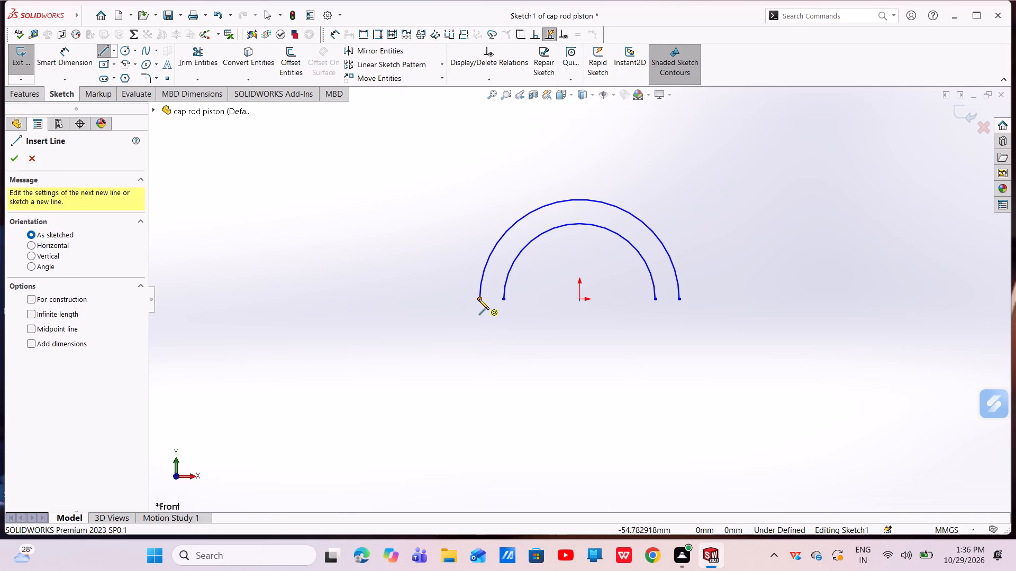
{"action": "left_click", "coordinate": [479, 299]}
{"action": "left_click", "coordinate": [506, 301]}
{"action": "right_click", "coordinate": [506, 301]}
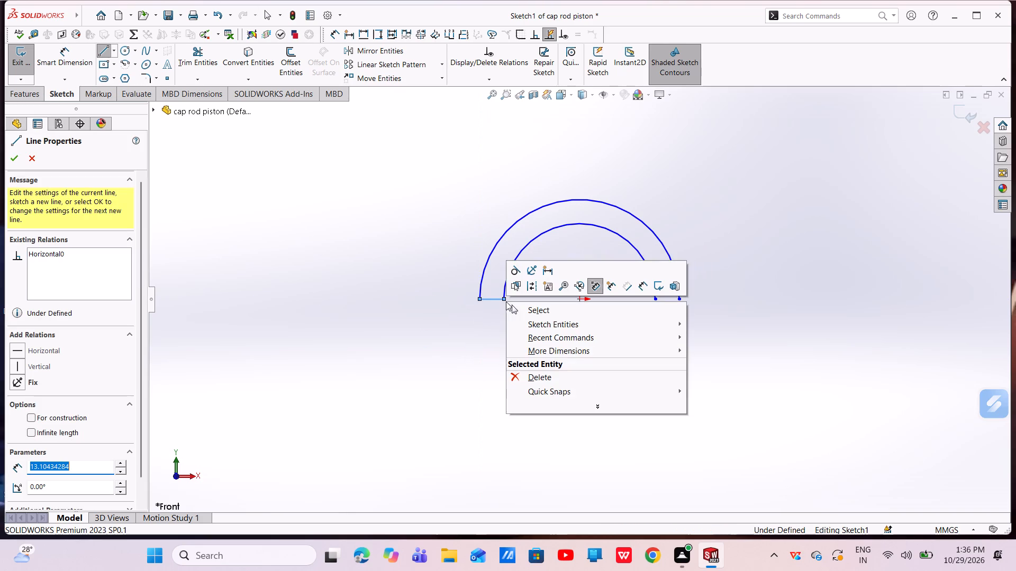
{"action": "left_click", "coordinate": [519, 310]}
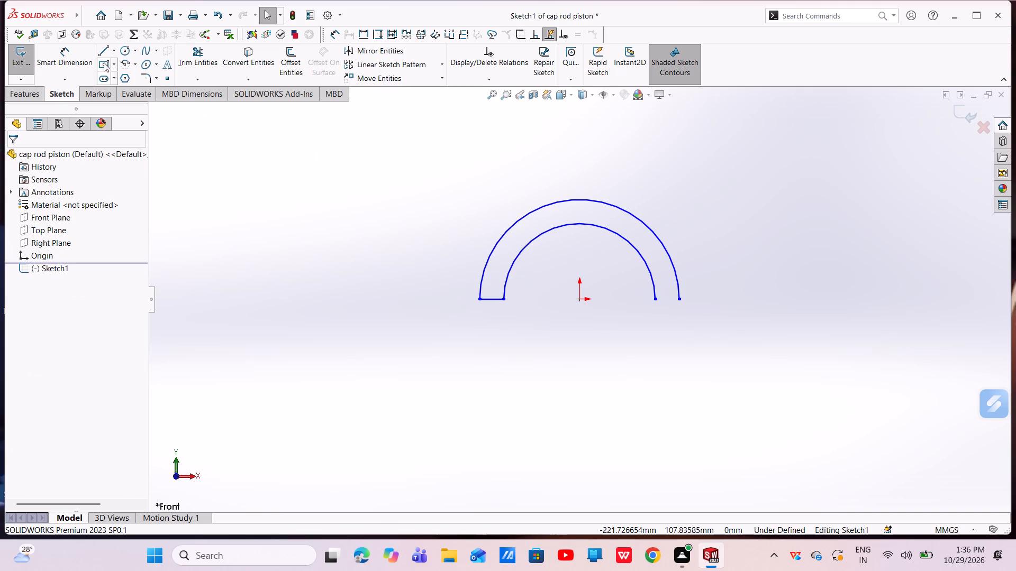
Draw a horizontal line about 13 mm long joining the right endpoints of the inner and outer arcs, closing the half-ring profile.
{"action": "left_click", "coordinate": [102, 51]}
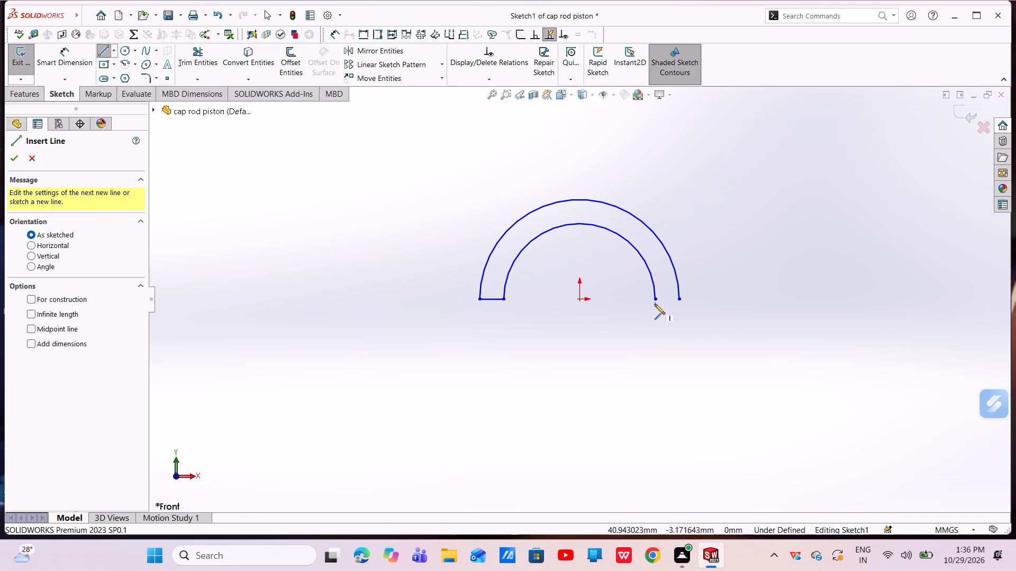
{"action": "left_click", "coordinate": [655, 299]}
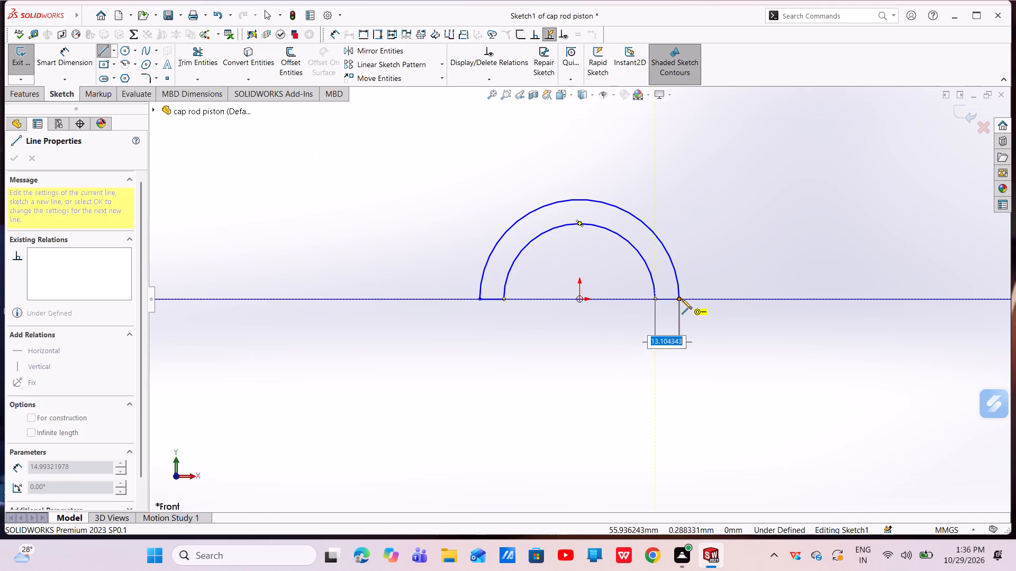
{"action": "left_click", "coordinate": [682, 299]}
{"action": "right_click", "coordinate": [682, 299]}
{"action": "left_click", "coordinate": [691, 308]}
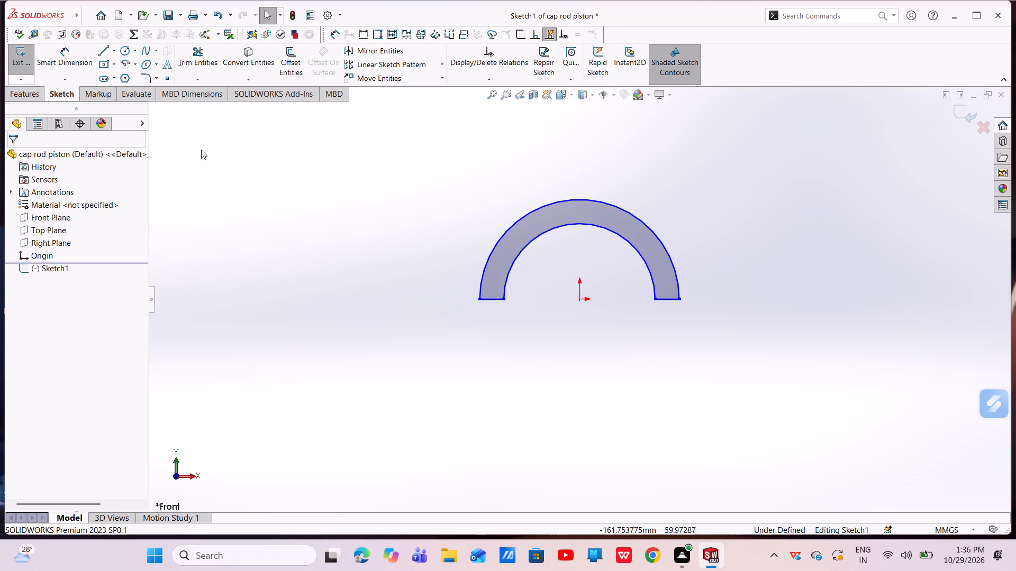
Dimension the inner arc with a radius of 31.75 mm.
{"action": "left_click", "coordinate": [72, 53]}
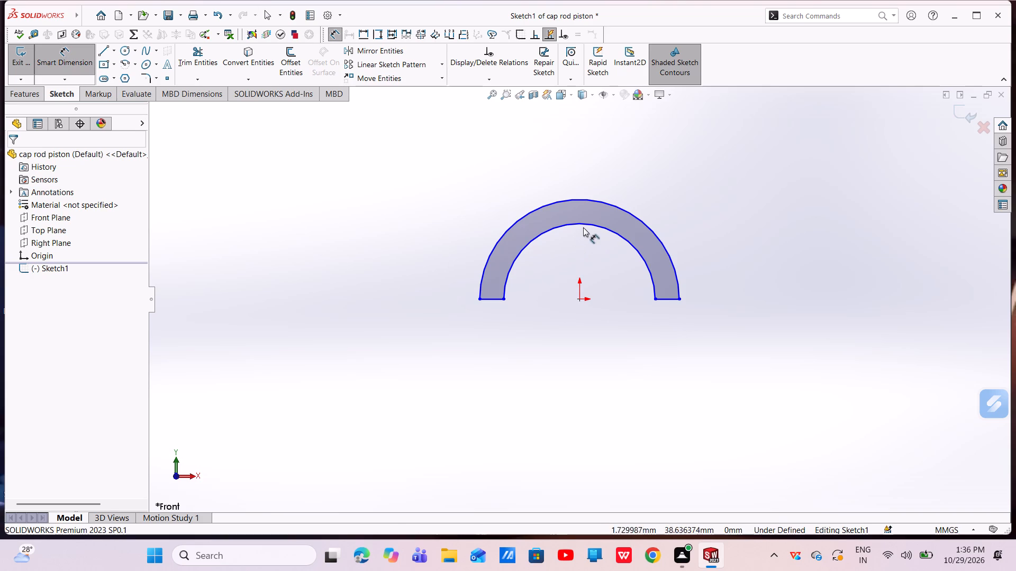
{"action": "left_click", "coordinate": [584, 226]}
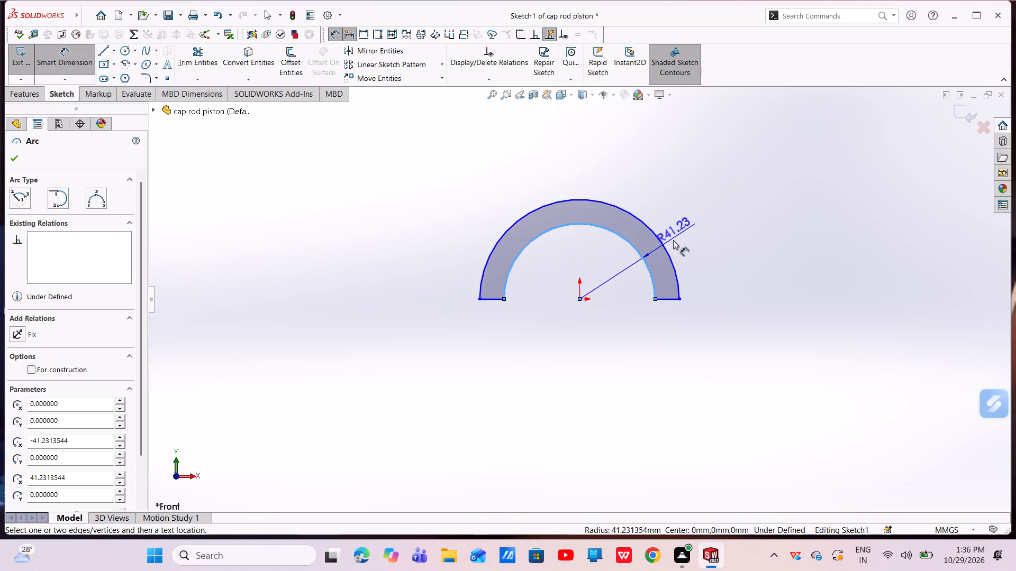
{"action": "left_click", "coordinate": [615, 270]}
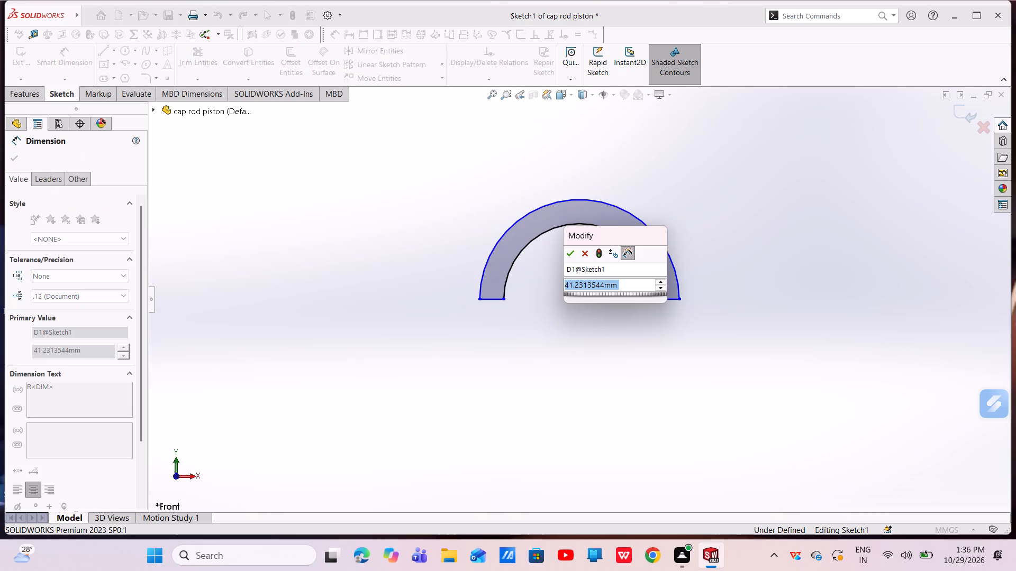
{"action": "key", "text": "BackSpace"}
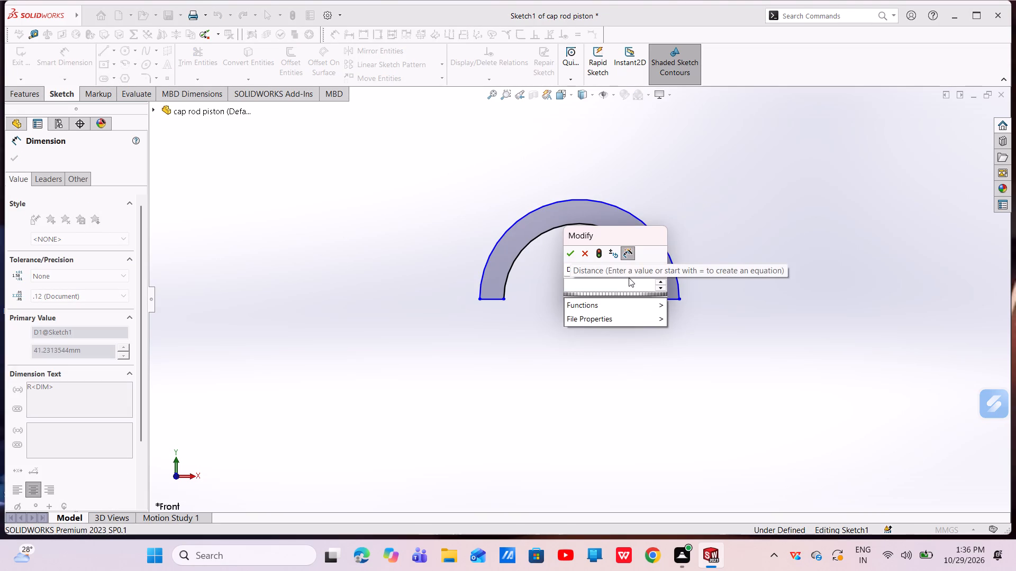
{"action": "type", "text": "31.75"}
{"action": "key", "text": "Return"}
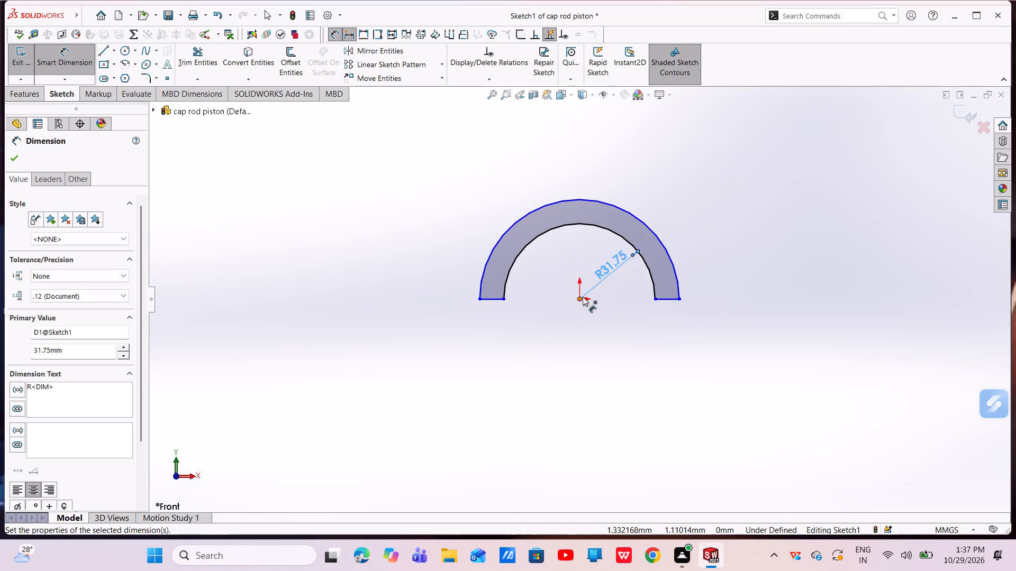
Dimension the outer arc with a radius of 44.45 mm.
{"action": "left_click", "coordinate": [648, 225]}
{"action": "left_click", "coordinate": [705, 216]}
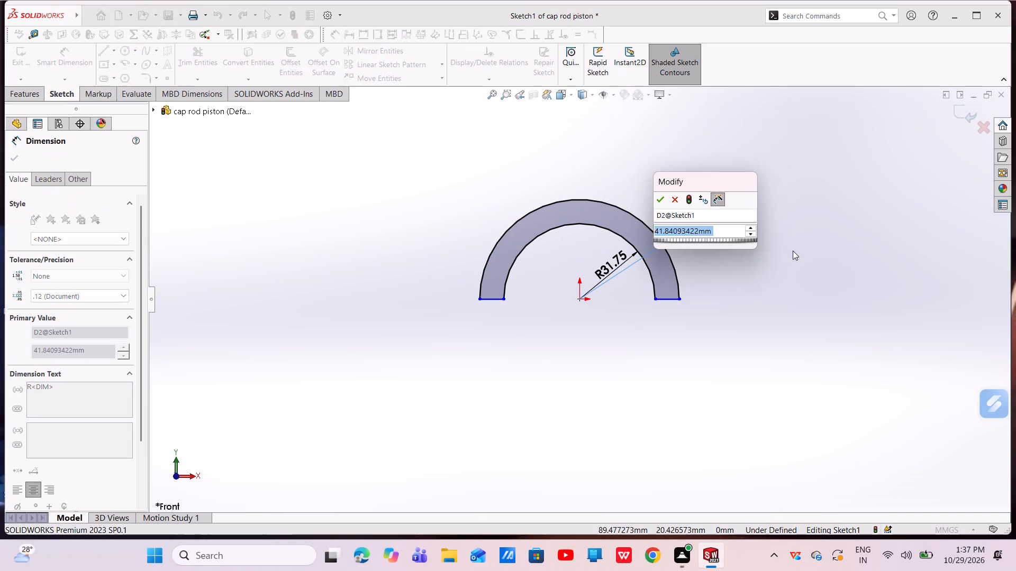
{"action": "key", "text": "BackSpace"}
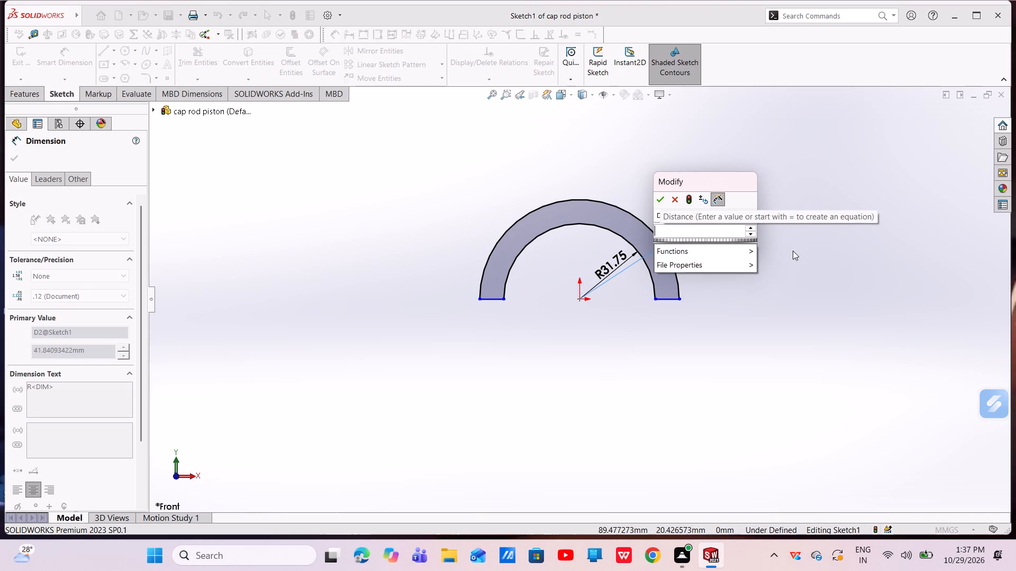
{"action": "type", "text": "44.45"}
{"action": "key", "text": "Return"}
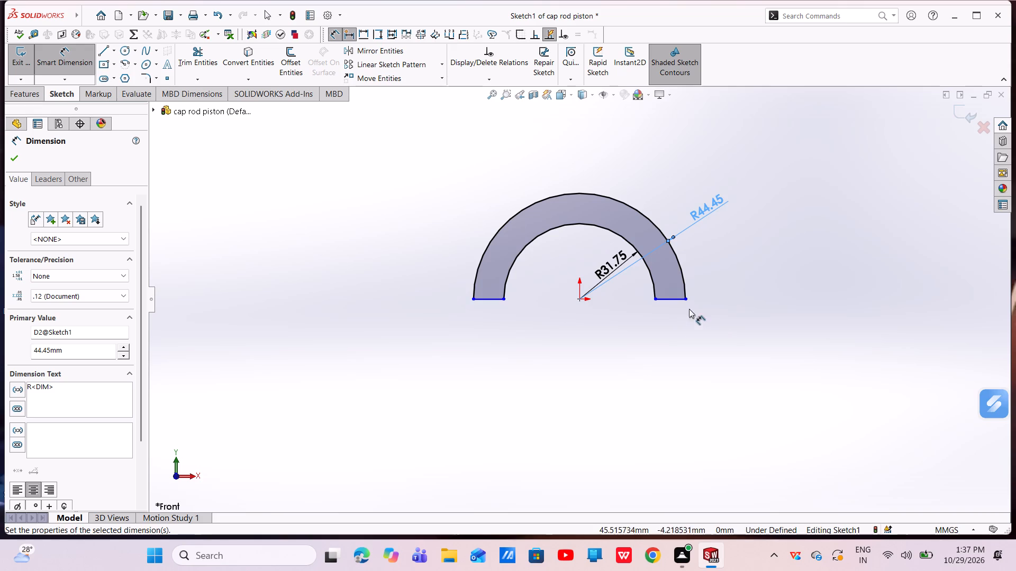
{"action": "scroll", "coordinate": [698, 306], "scroll_direction": "down", "scroll_amount": 4}
{"action": "key", "text": "Escape"}
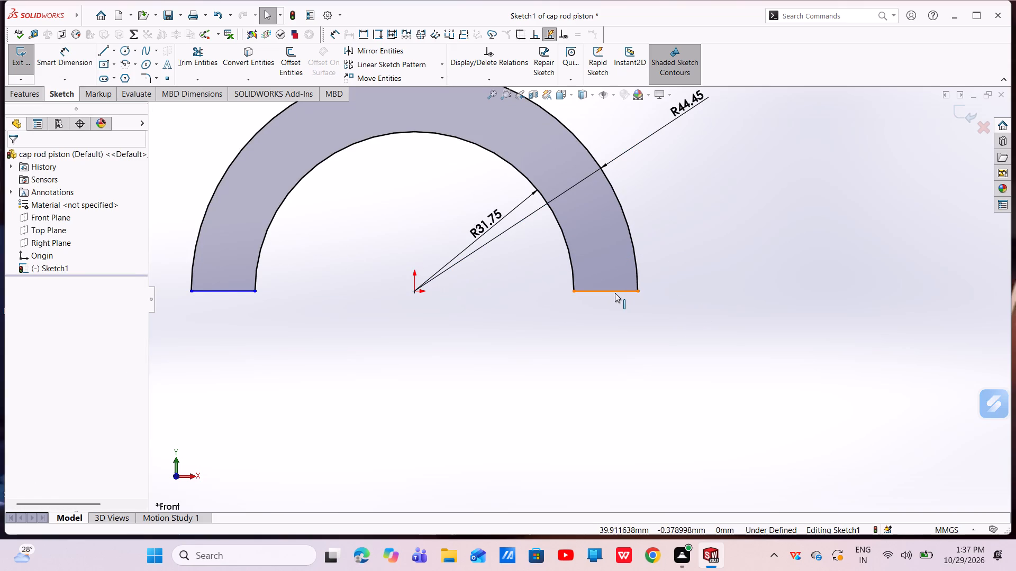
Add a collinear relation between the two short horizontal lines closing the ends of the half ring.
{"action": "left_click", "coordinate": [615, 293]}
{"action": "left_click", "coordinate": [223, 291], "text": "ctrl"}
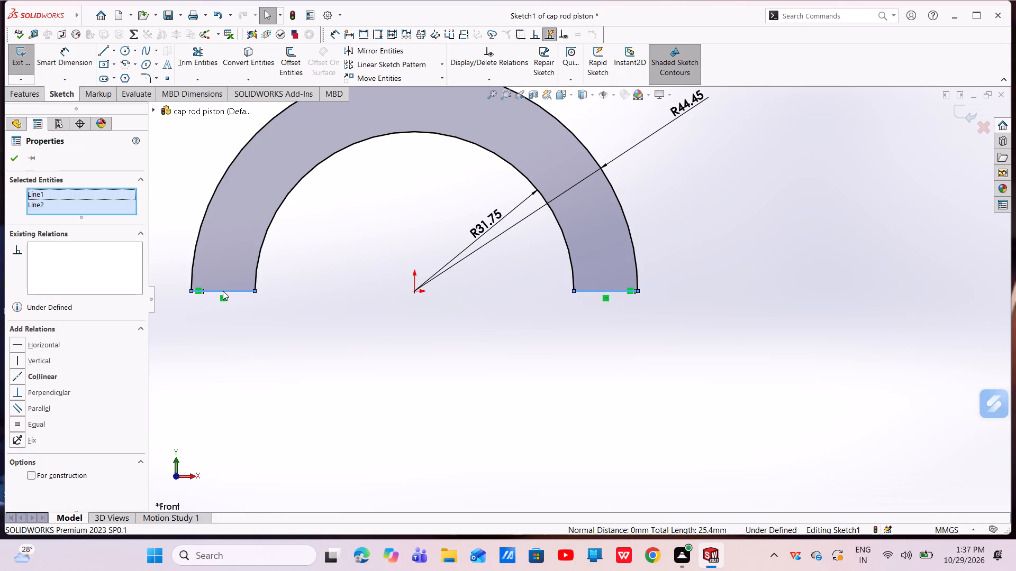
{"action": "left_click", "coordinate": [289, 238]}
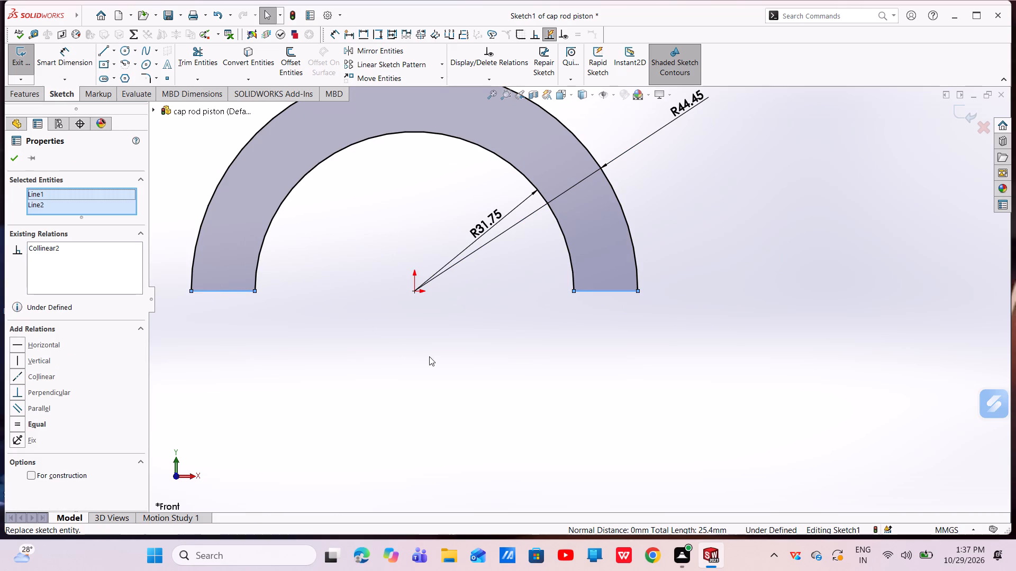
{"action": "key", "text": "Escape"}
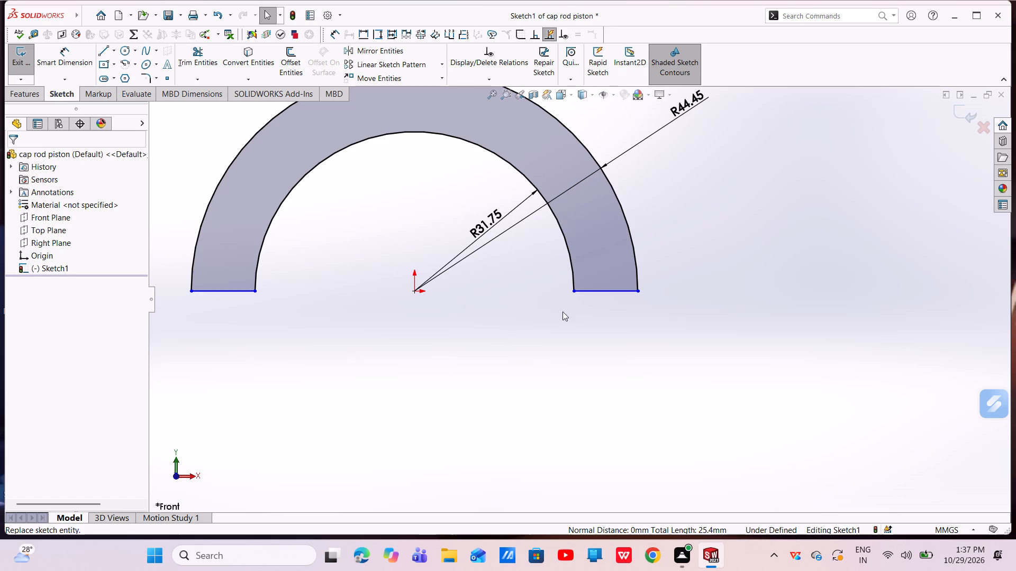
Add a horizontal relation between the inner arc's two endpoints and its centre point at the origin.
{"action": "left_click", "coordinate": [573, 291]}
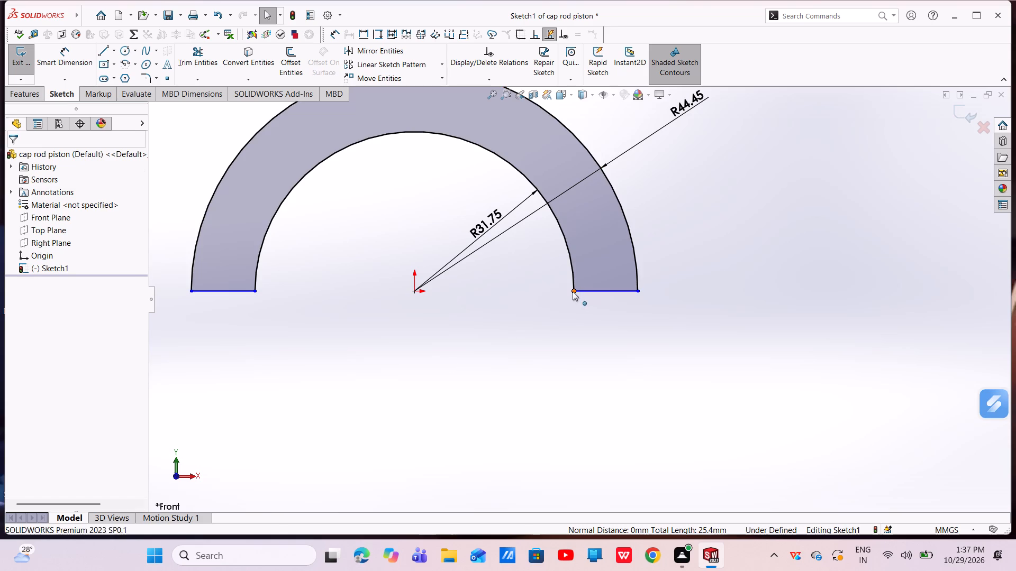
{"action": "left_click", "coordinate": [412, 292], "text": "ctrl"}
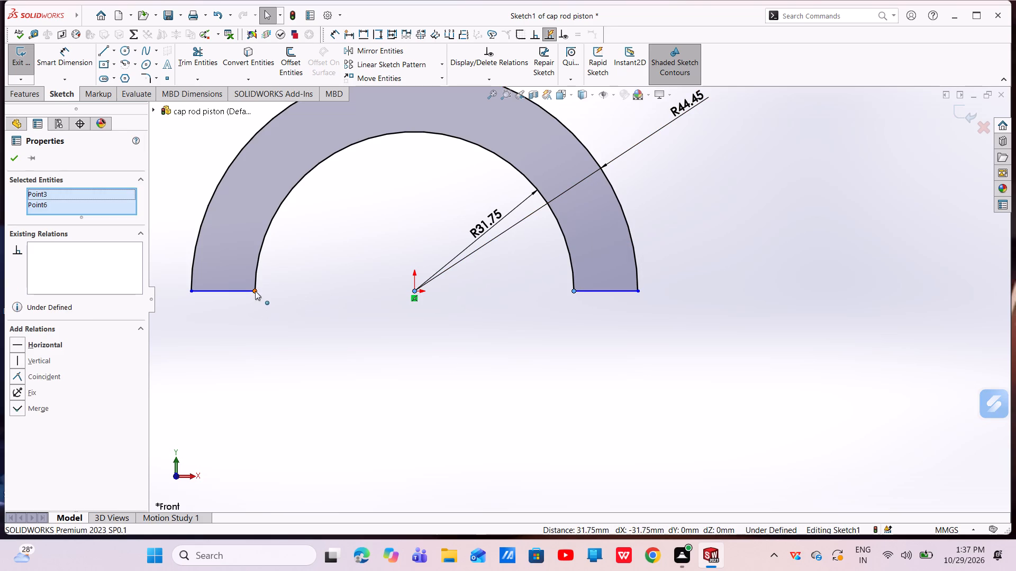
{"action": "left_click", "coordinate": [255, 291], "text": "ctrl"}
{"action": "left_click", "coordinate": [289, 242]}
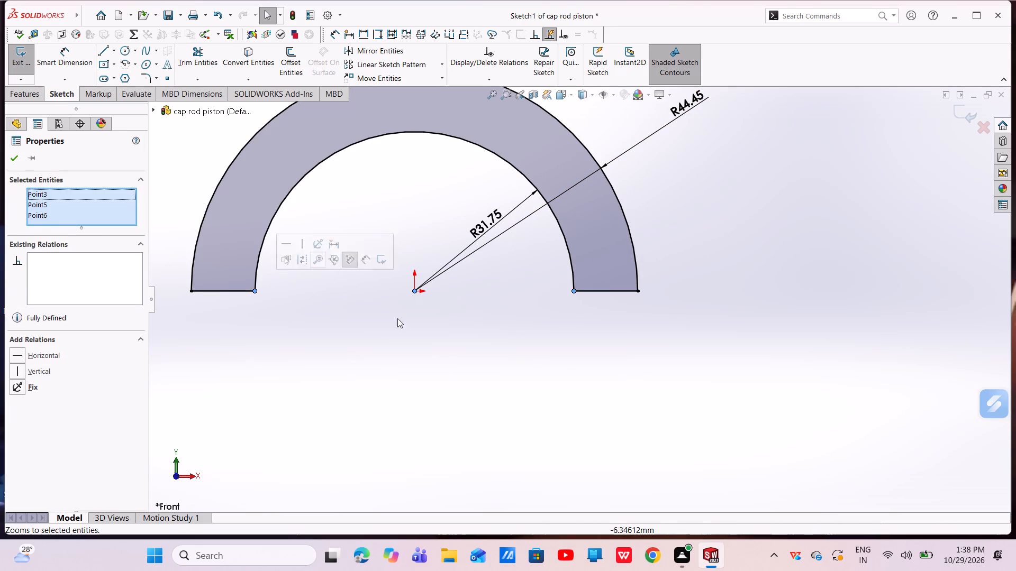
{"action": "key", "text": "Escape"}
{"action": "key", "text": "Escape"}
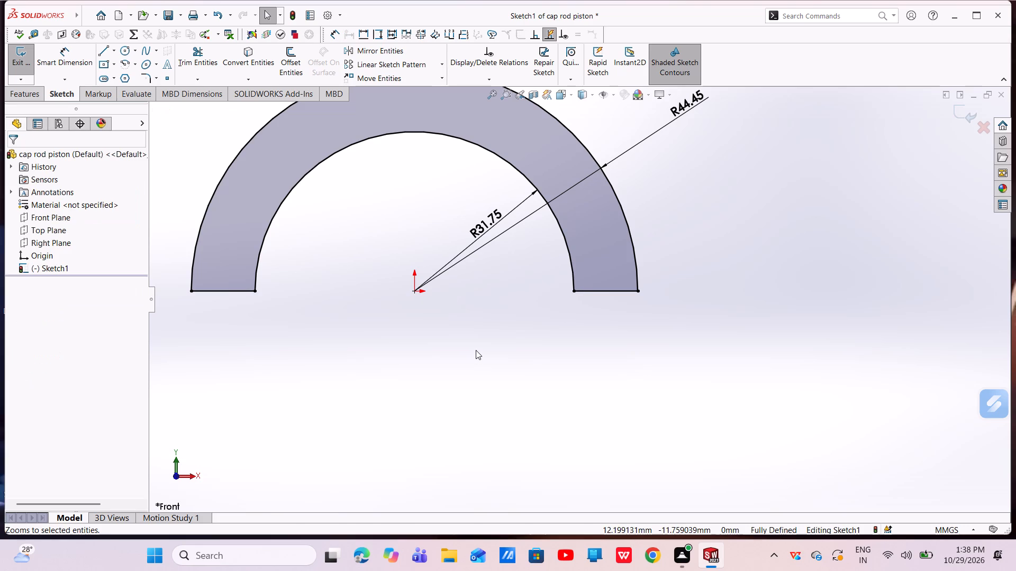
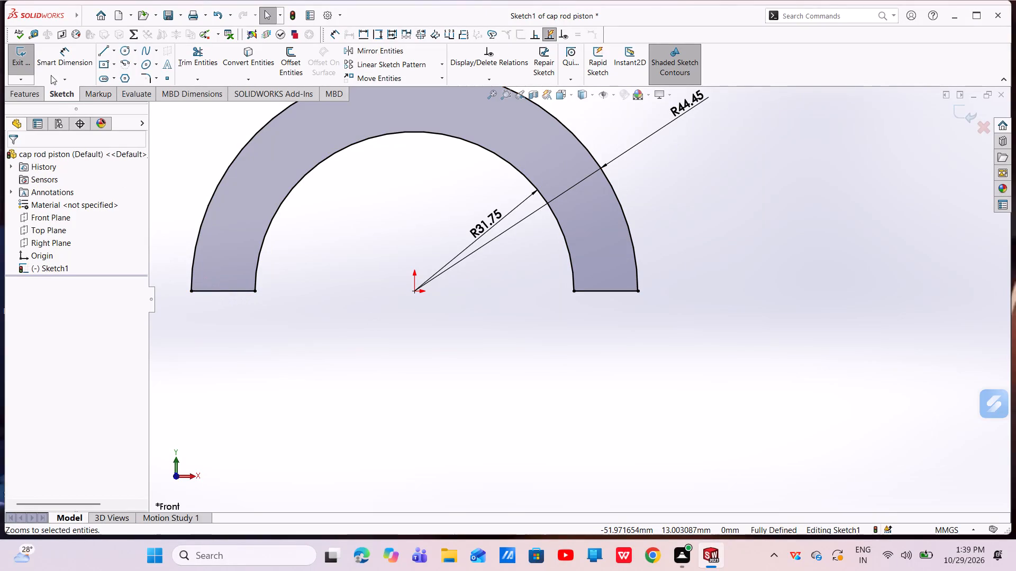
Extrude the half-ring profile Mid Plane with a depth of 24.13 mm.
{"action": "left_click", "coordinate": [31, 89]}
{"action": "left_click", "coordinate": [29, 62]}
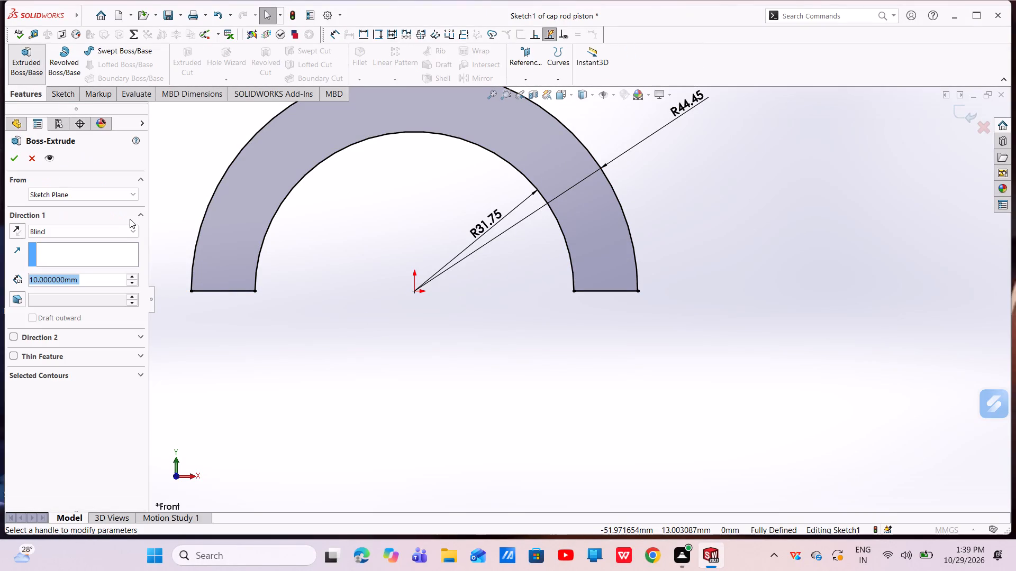
{"action": "left_click", "coordinate": [126, 232]}
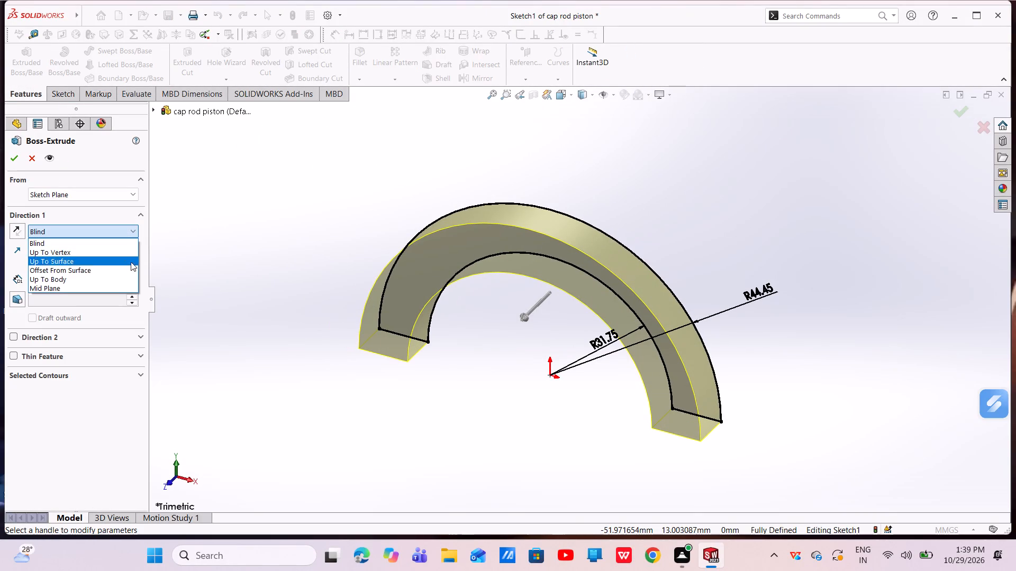
{"action": "left_click", "coordinate": [108, 290]}
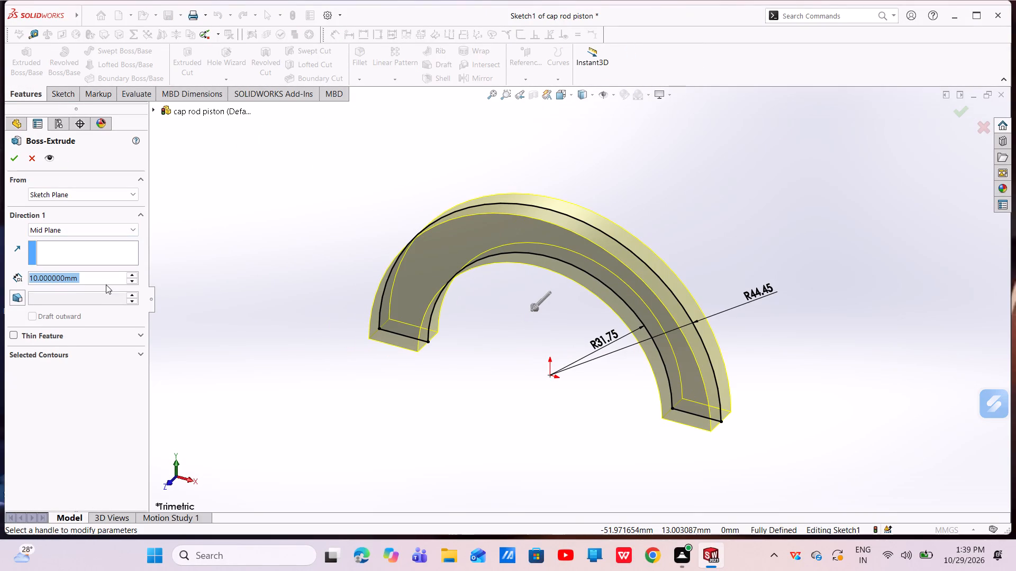
{"action": "key", "text": "BackSpace"}
{"action": "key", "text": "2"}
{"action": "type", "text": "4.1"}
{"action": "key", "text": "3"}
{"action": "key", "text": "Return"}
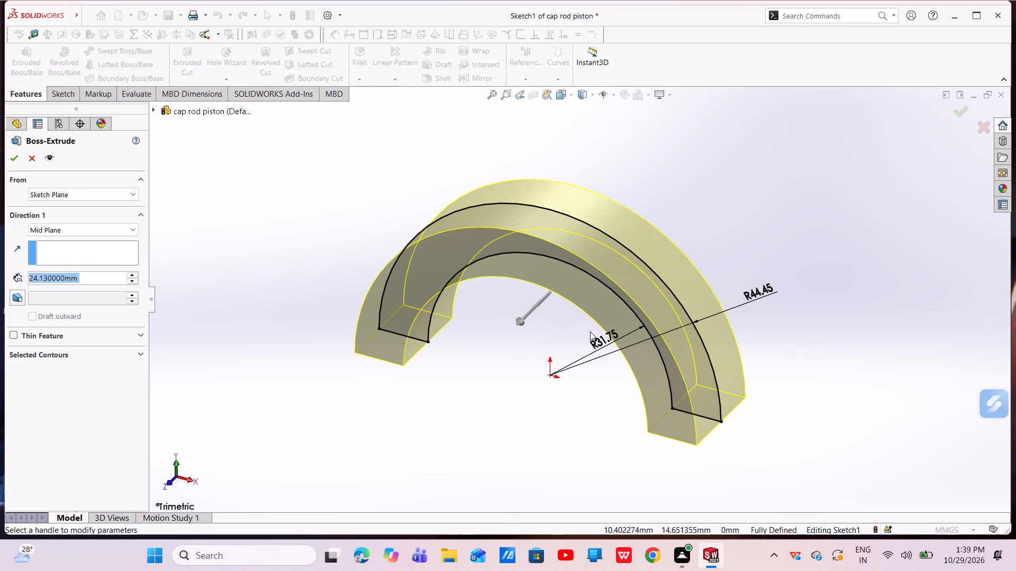
{"action": "scroll", "coordinate": [592, 331], "scroll_direction": "up", "scroll_amount": 2}
{"action": "middle_click_drag", "start_coordinate": [556, 340], "coordinate": [564, 386]}
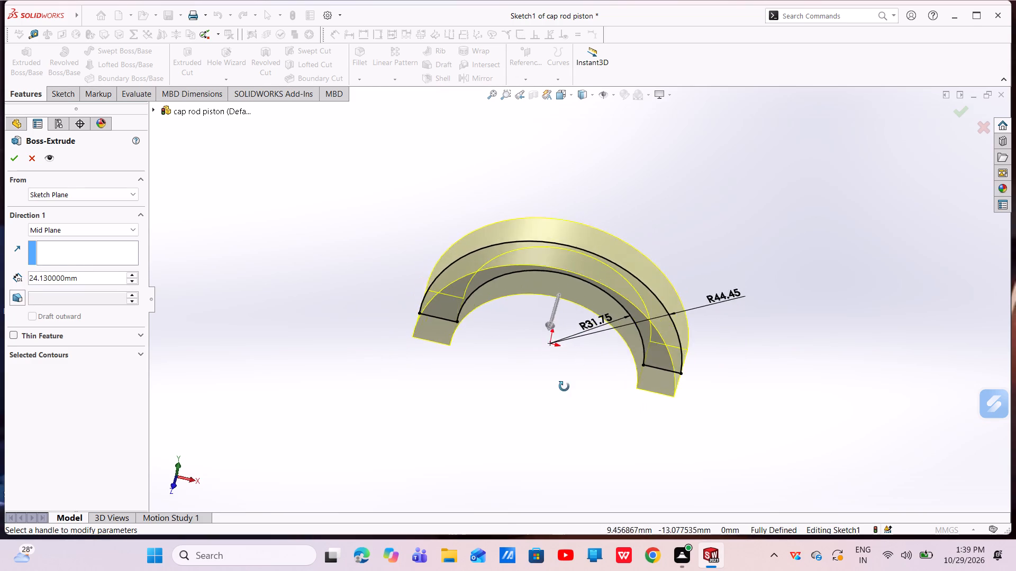
{"action": "middle_click_drag", "start_coordinate": [564, 386], "coordinate": [676, 300]}
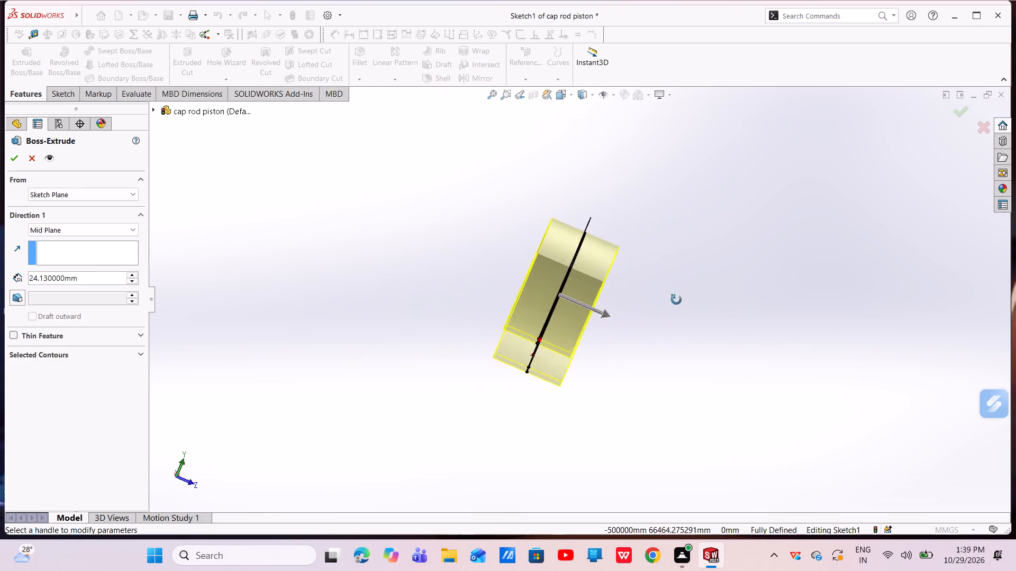
{"action": "middle_click_drag", "start_coordinate": [676, 300], "coordinate": [641, 420]}
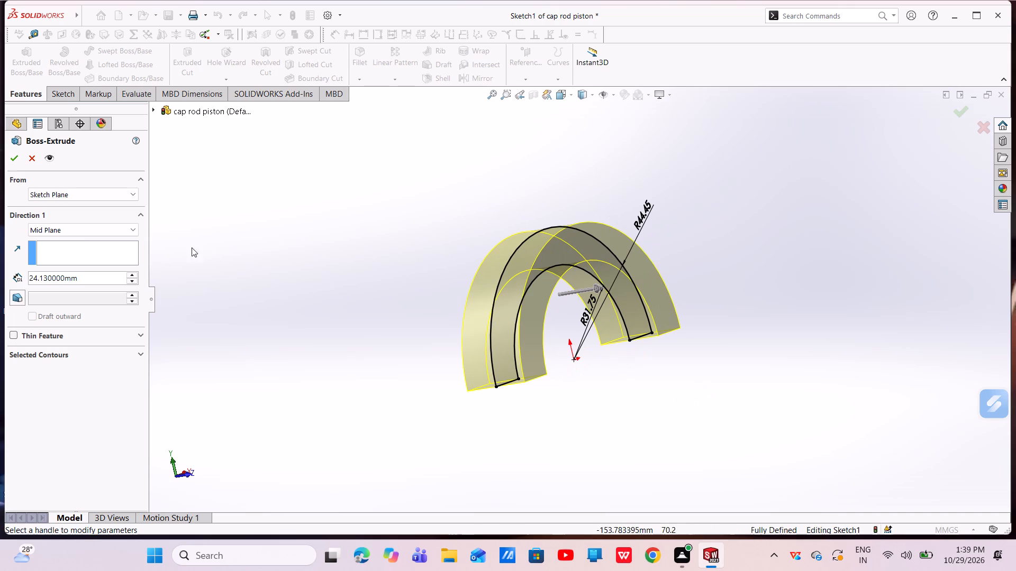
{"action": "left_click", "coordinate": [13, 159]}
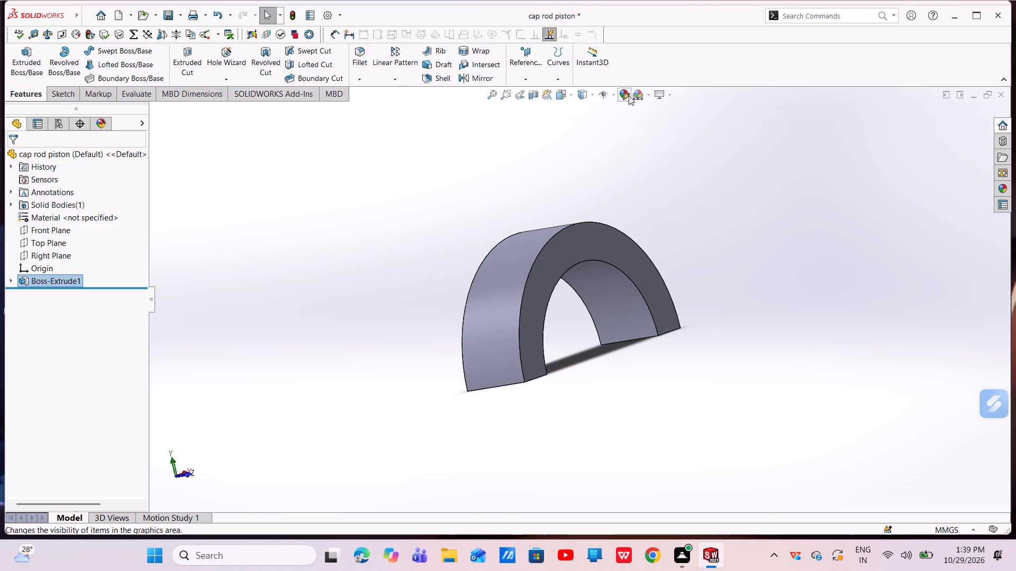
Change the scene background to Plain White.
{"action": "left_click", "coordinate": [647, 97]}
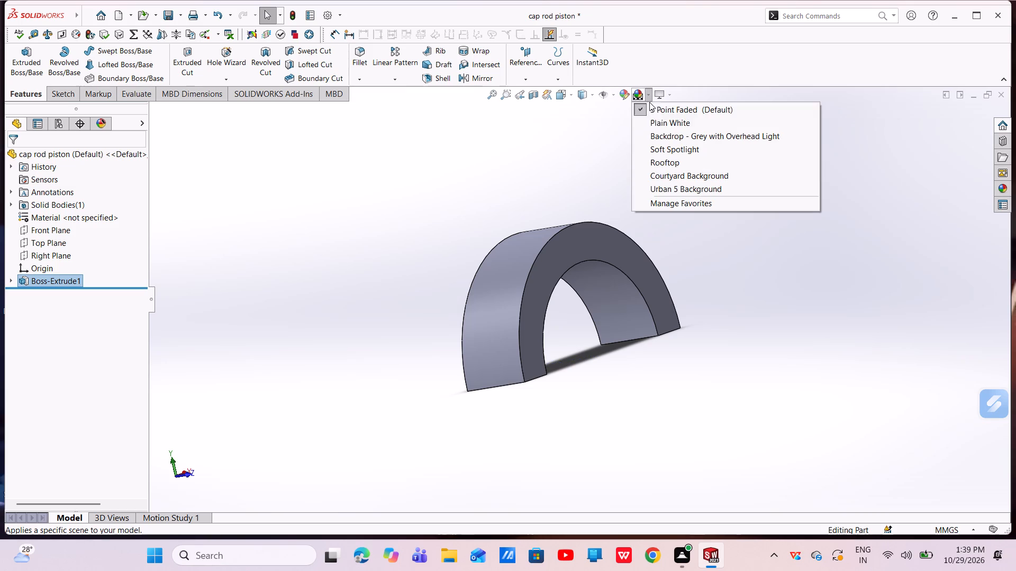
{"action": "left_click", "coordinate": [661, 124]}
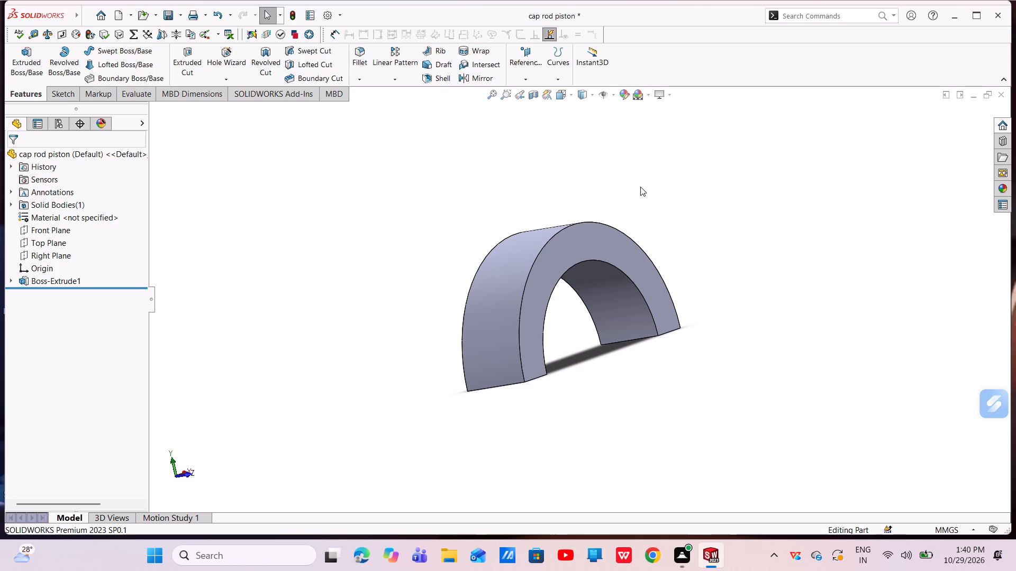
Sketch a circle about 17 mm in diameter on one flat end face of the half ring, centred on the outer edge's midpoint.
{"action": "middle_click_drag", "start_coordinate": [637, 350], "coordinate": [622, 86]}
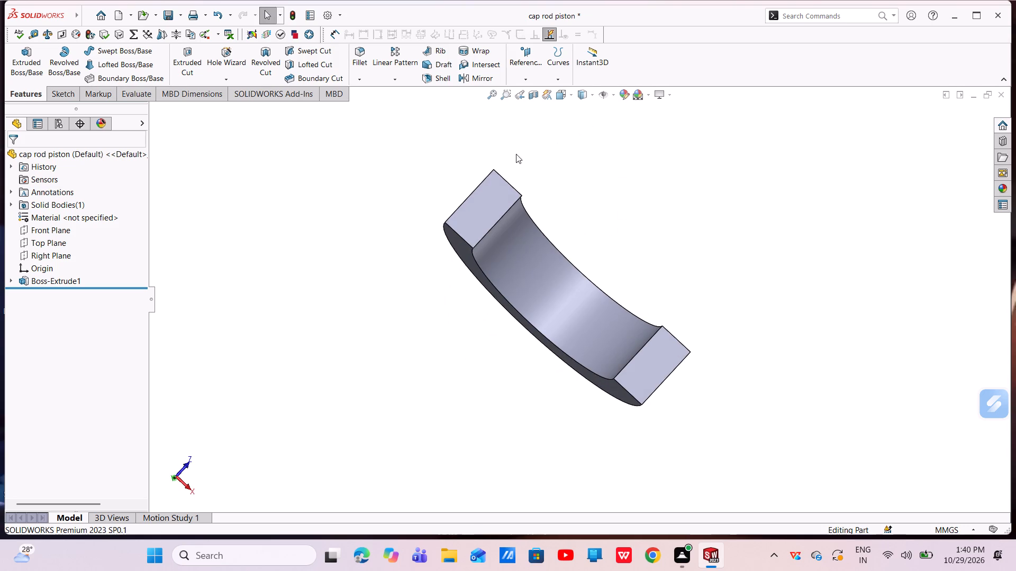
{"action": "left_click", "coordinate": [492, 199]}
{"action": "left_click", "coordinate": [536, 171]}
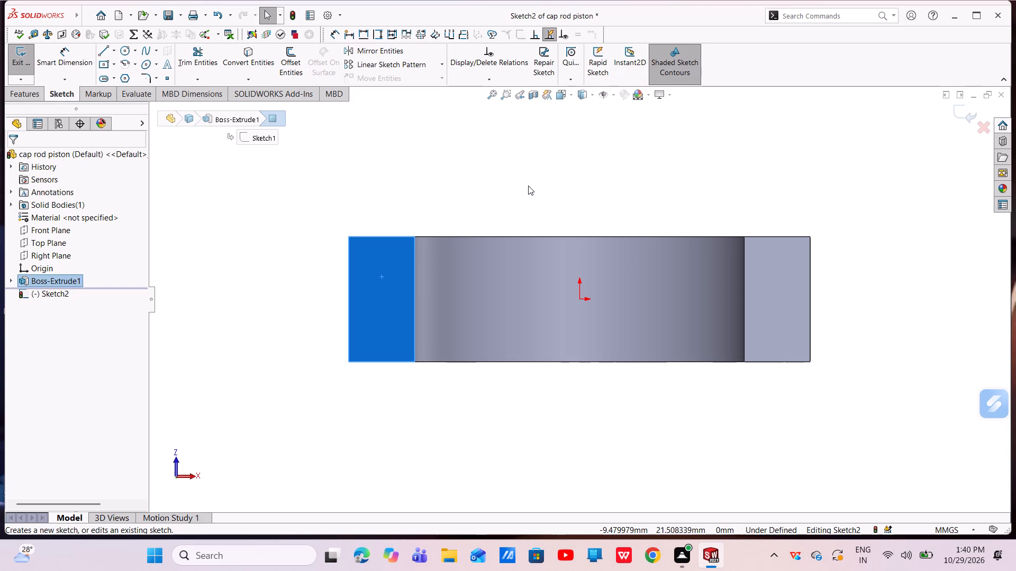
{"action": "left_click", "coordinate": [125, 48]}
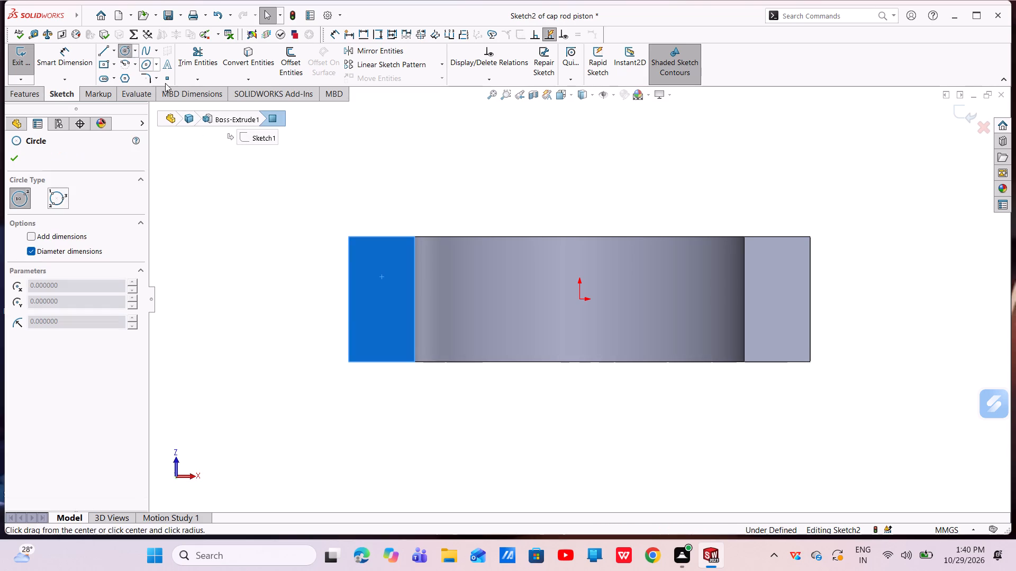
{"action": "left_click", "coordinate": [348, 299]}
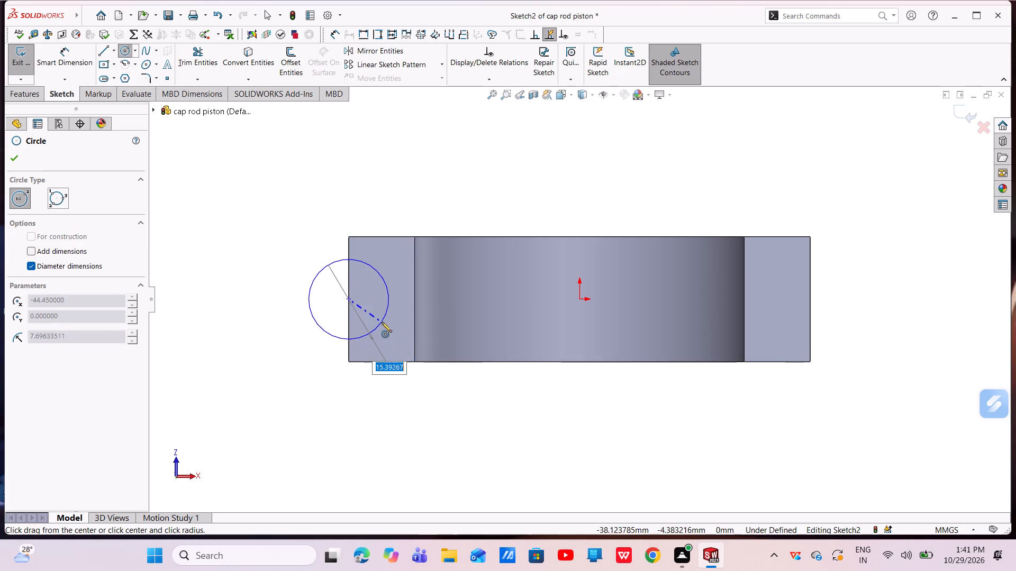
{"action": "left_click", "coordinate": [384, 326]}
{"action": "right_click", "coordinate": [384, 326]}
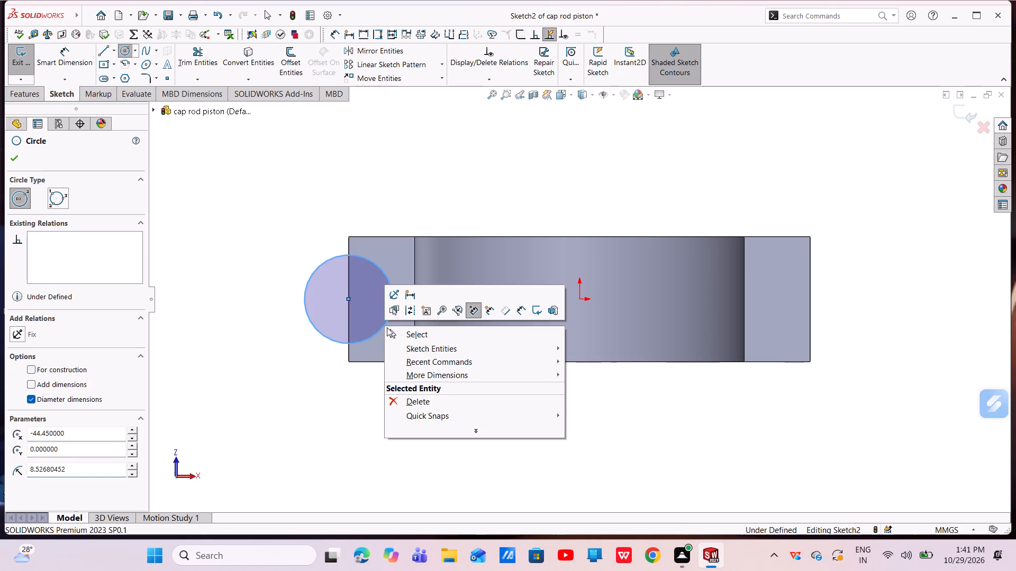
{"action": "left_click", "coordinate": [393, 331]}
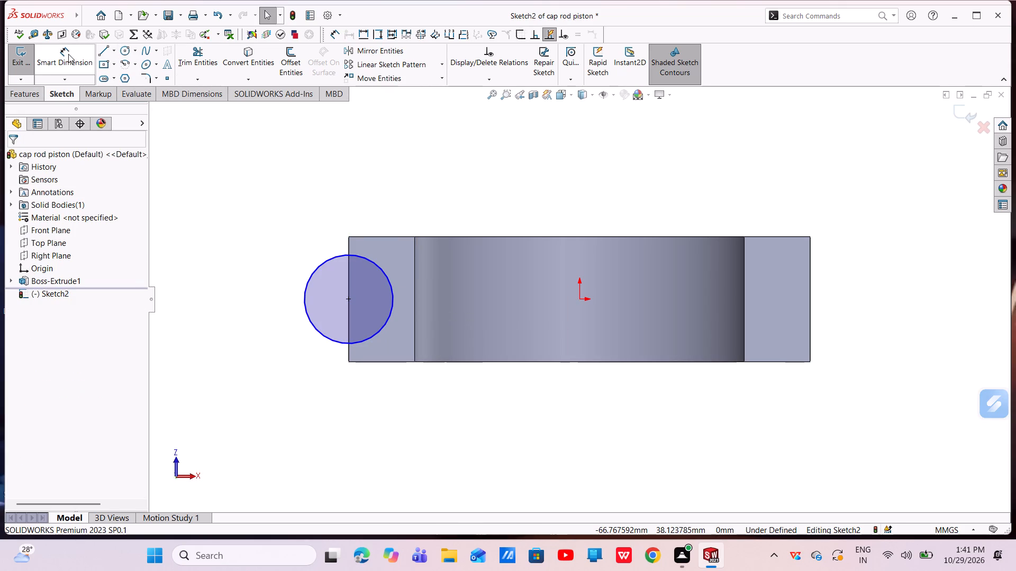
Dimension the circle with a diameter of 19.5 mm.
{"action": "left_click", "coordinate": [68, 55]}
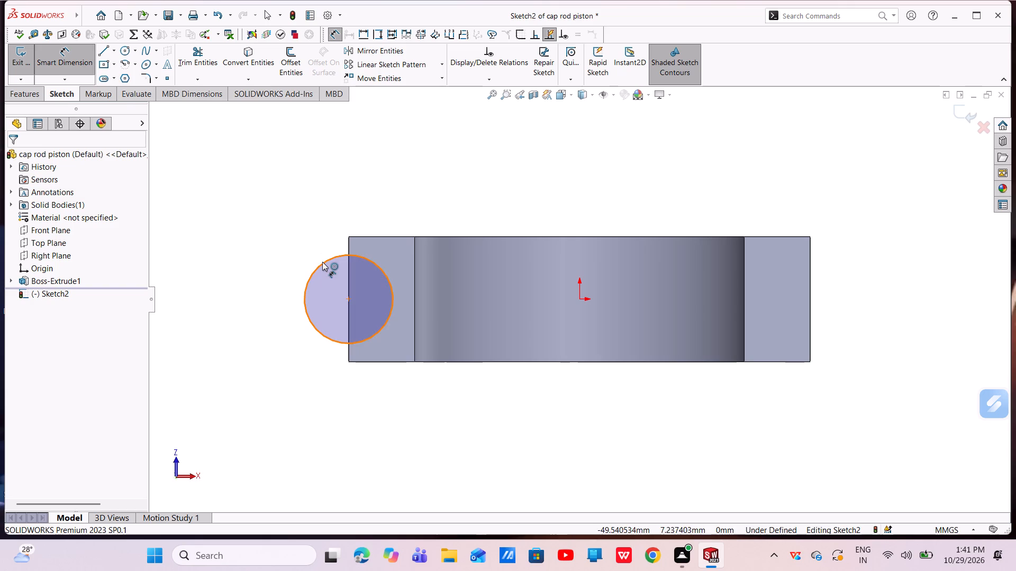
{"action": "left_click", "coordinate": [322, 262]}
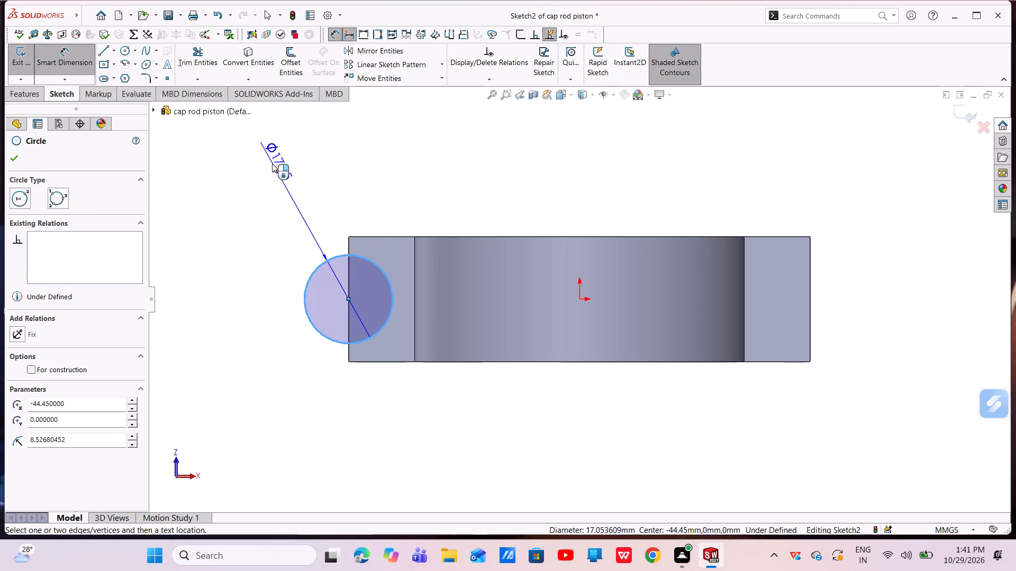
{"action": "left_click", "coordinate": [272, 163]}
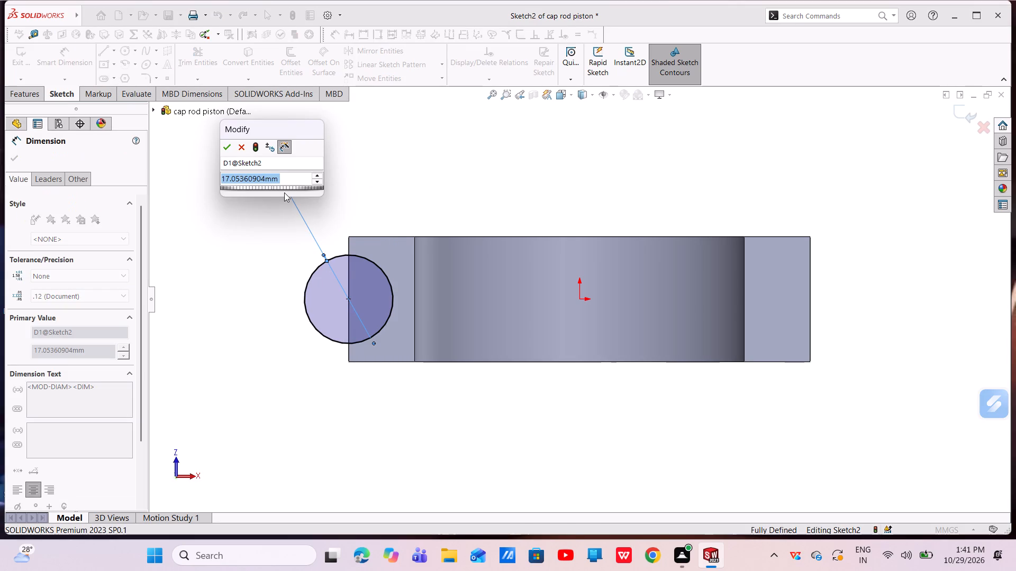
{"action": "key", "text": "BackSpace"}
{"action": "type", "text": "19.5"}
{"action": "key", "text": "Return"}
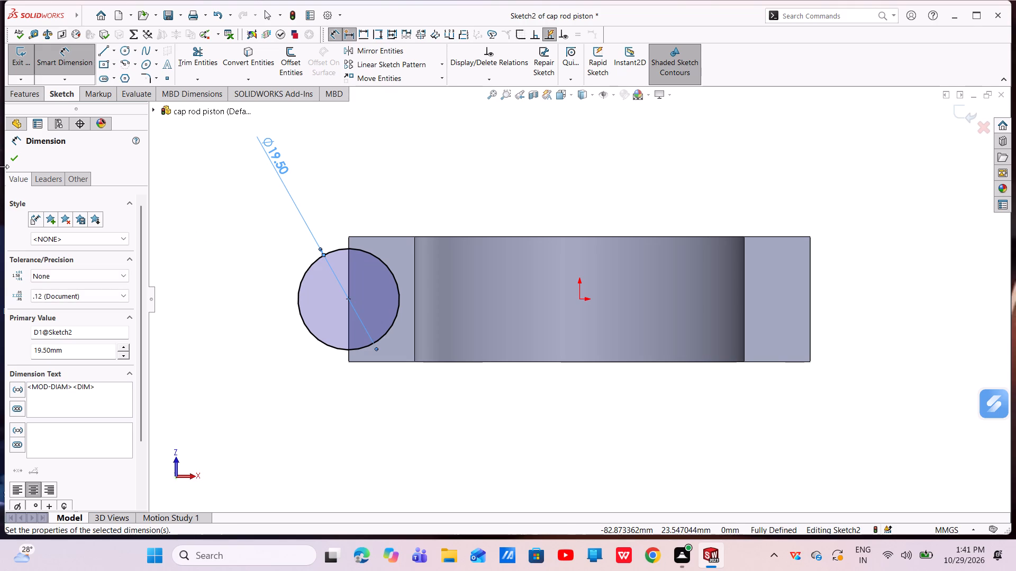
{"action": "left_click", "coordinate": [20, 164]}
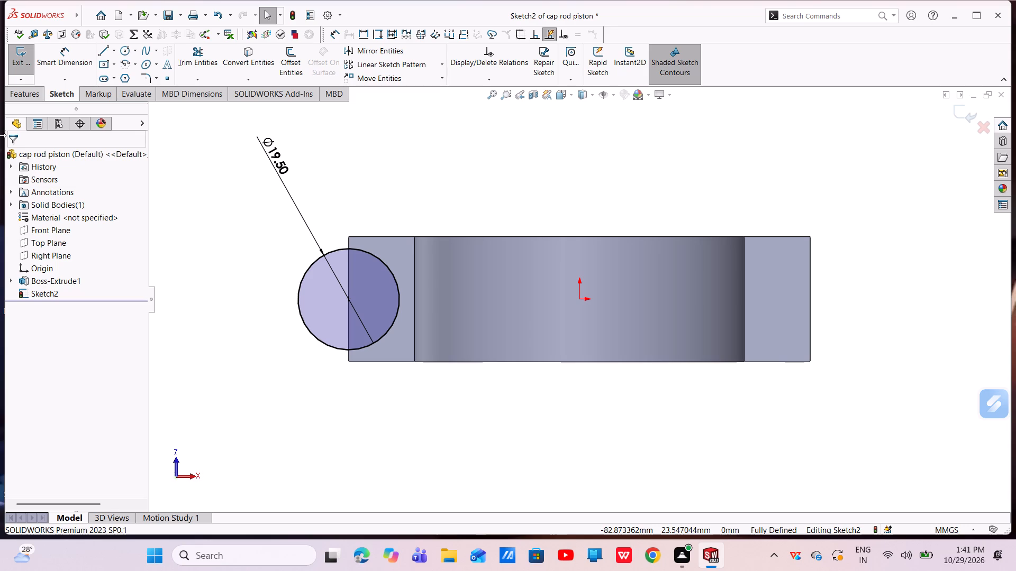
Extrude the 19.5 mm circle as a Blind boss in the reversed direction, merged with the half ring, attempting a depth of 15.35 mm.
{"action": "left_click", "coordinate": [31, 92]}
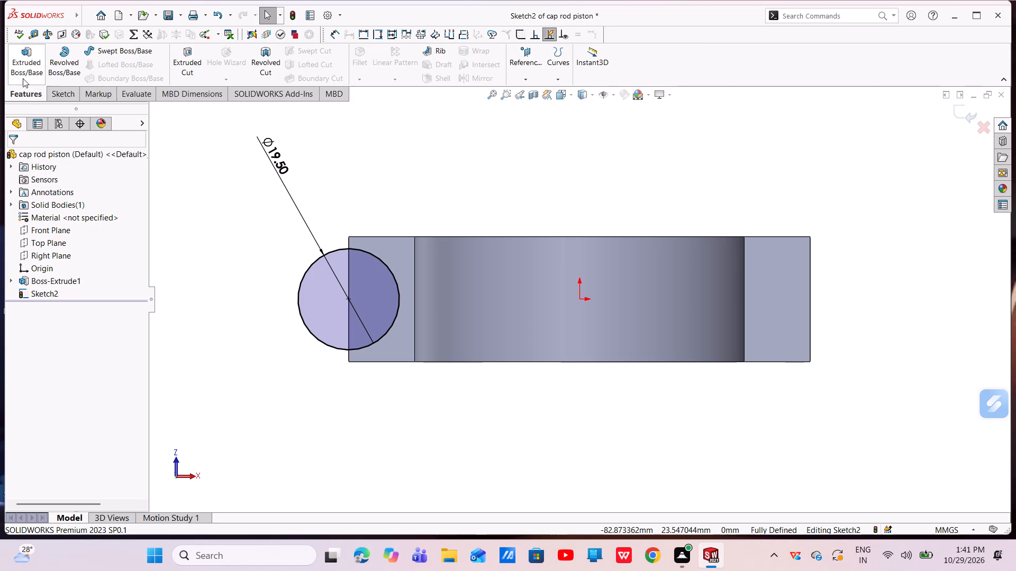
{"action": "left_click", "coordinate": [23, 67]}
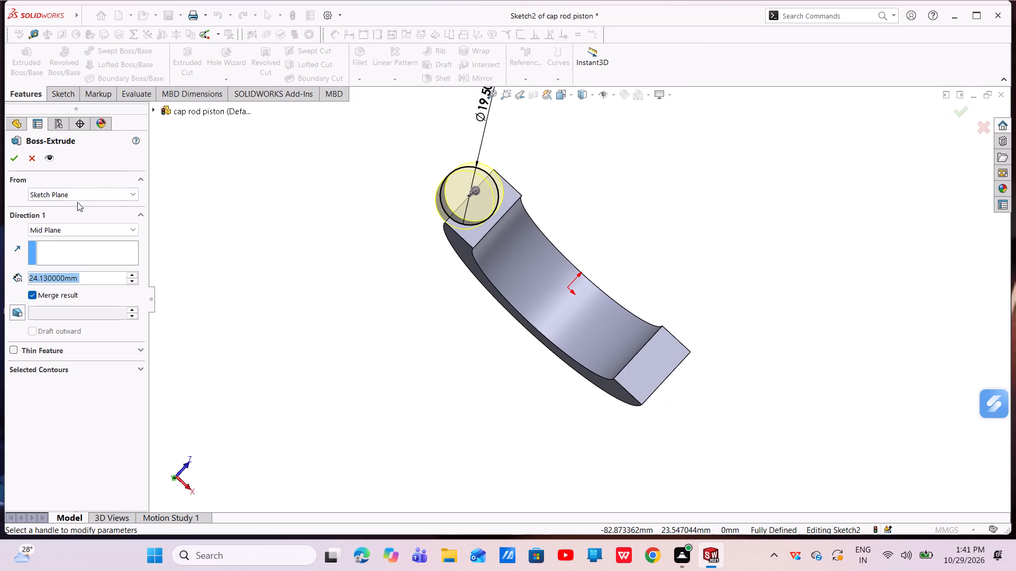
{"action": "left_click", "coordinate": [61, 229]}
{"action": "left_click", "coordinate": [63, 243]}
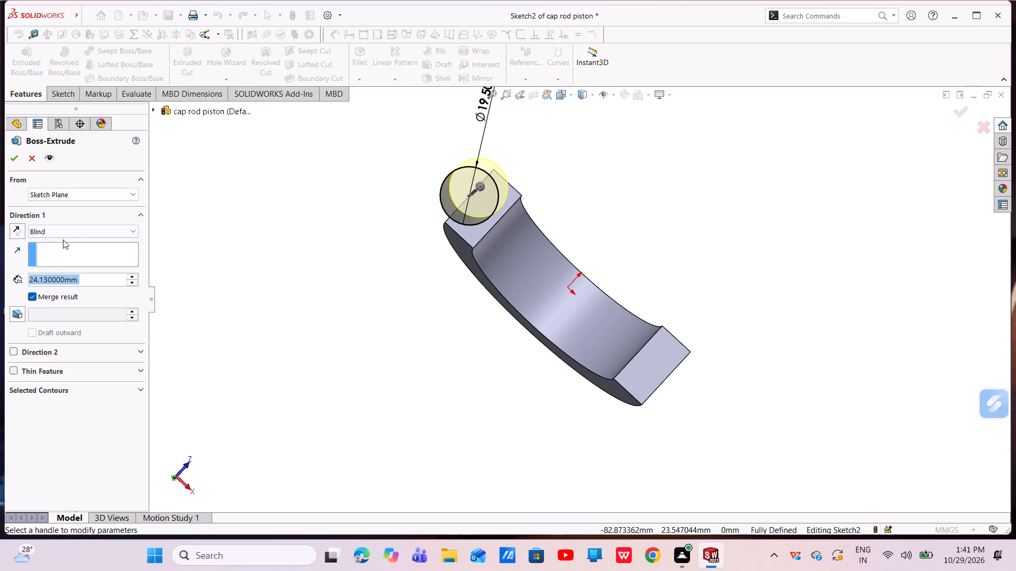
{"action": "left_click", "coordinate": [16, 228]}
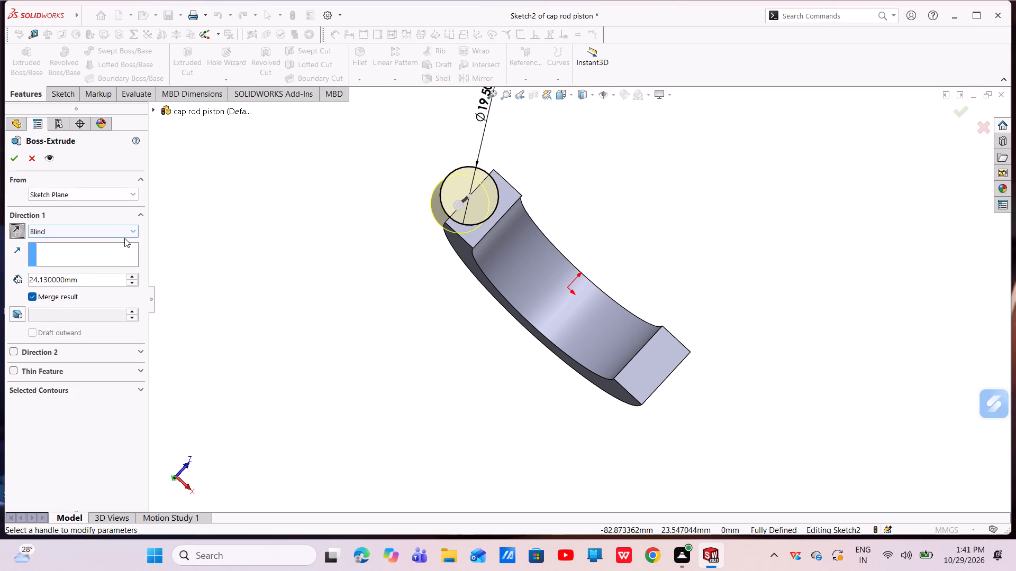
{"action": "key", "text": "BackSpace"}
{"action": "type", "text": "15."}
{"action": "type", "text": "35"}
{"action": "key", "text": "Return"}
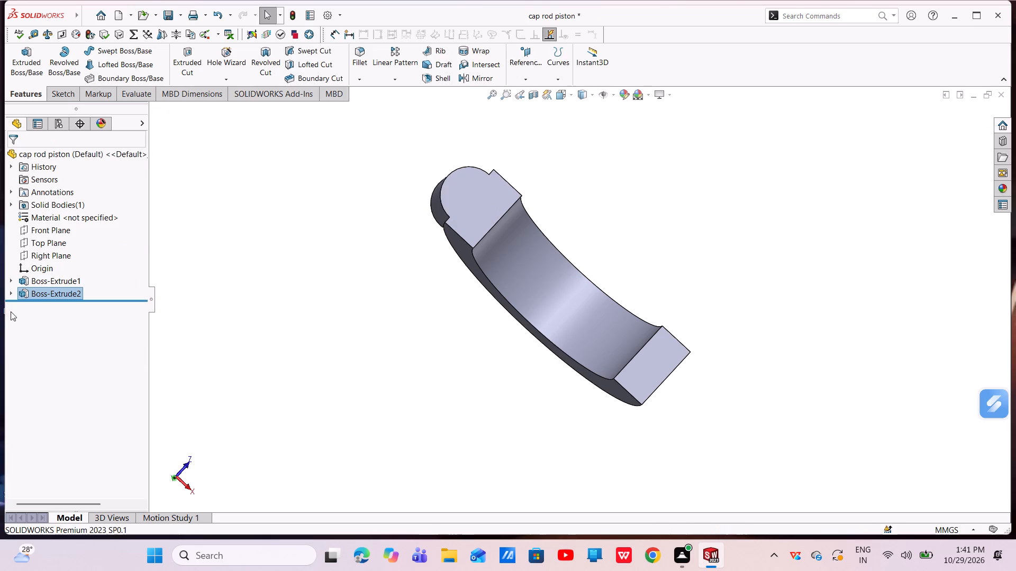
Edit the cylindrical boss extrusion and set its depth to 15.25 mm.
{"action": "middle_click_drag", "start_coordinate": [333, 281], "coordinate": [505, 293]}
{"action": "scroll", "coordinate": [576, 257], "scroll_direction": "up", "scroll_amount": 2}
{"action": "middle_click_drag", "start_coordinate": [638, 248], "coordinate": [601, 244]}
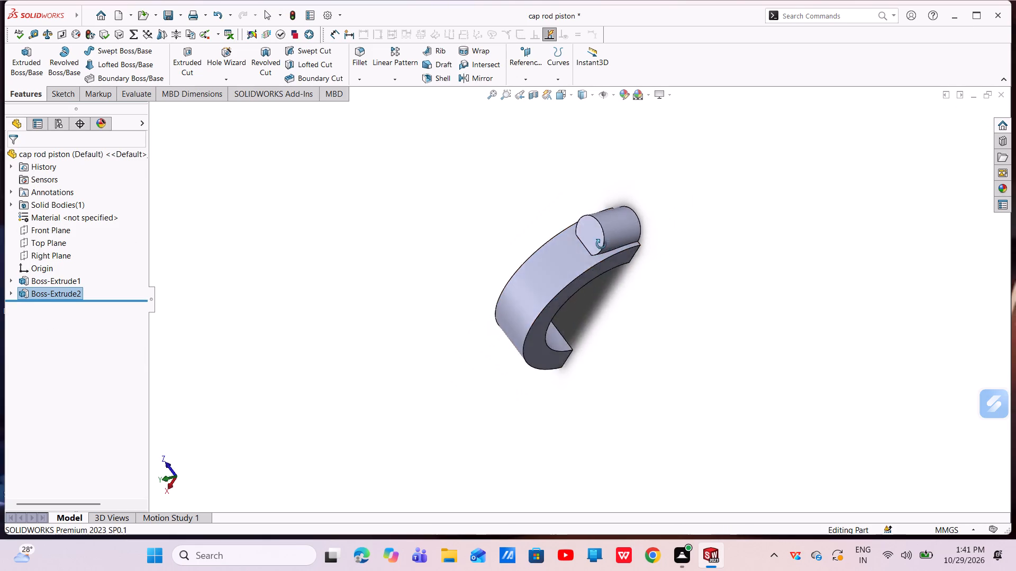
{"action": "middle_click_drag", "start_coordinate": [601, 244], "coordinate": [573, 251]}
{"action": "scroll", "coordinate": [589, 237], "scroll_direction": "down", "scroll_amount": 5}
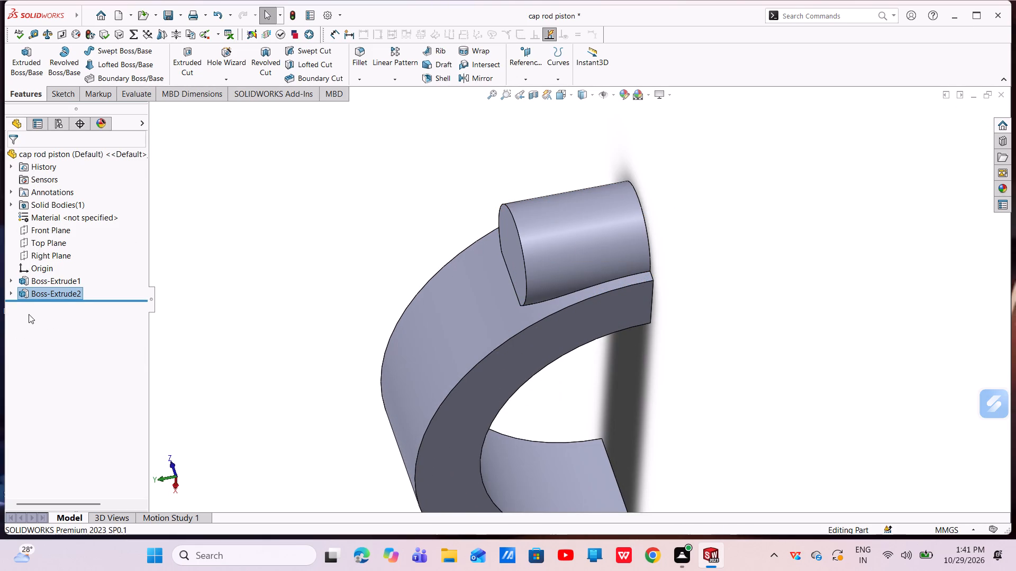
{"action": "left_click", "coordinate": [23, 296]}
{"action": "left_click", "coordinate": [31, 269]}
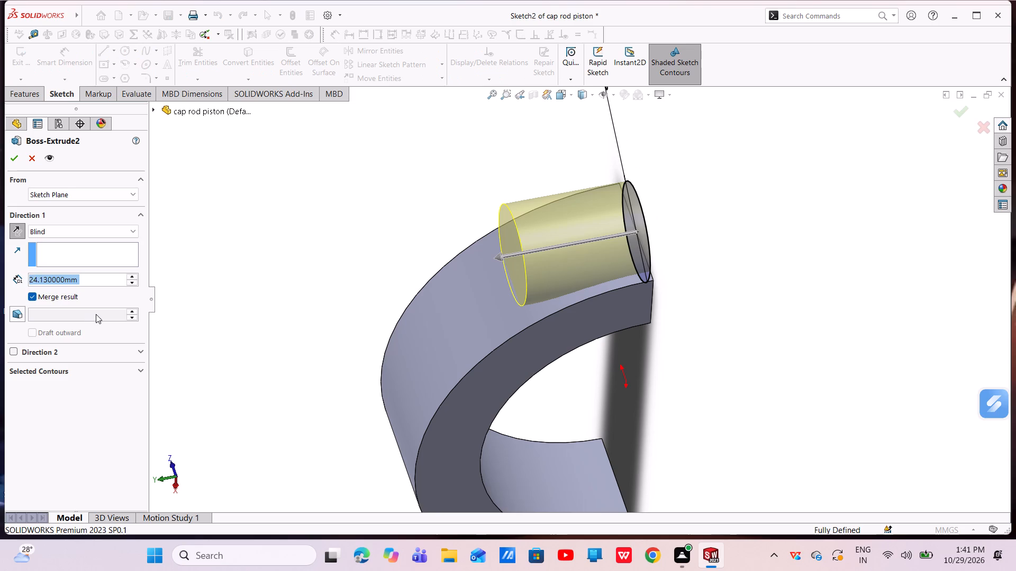
{"action": "key", "text": "BackSpace"}
{"action": "type", "text": "13."}
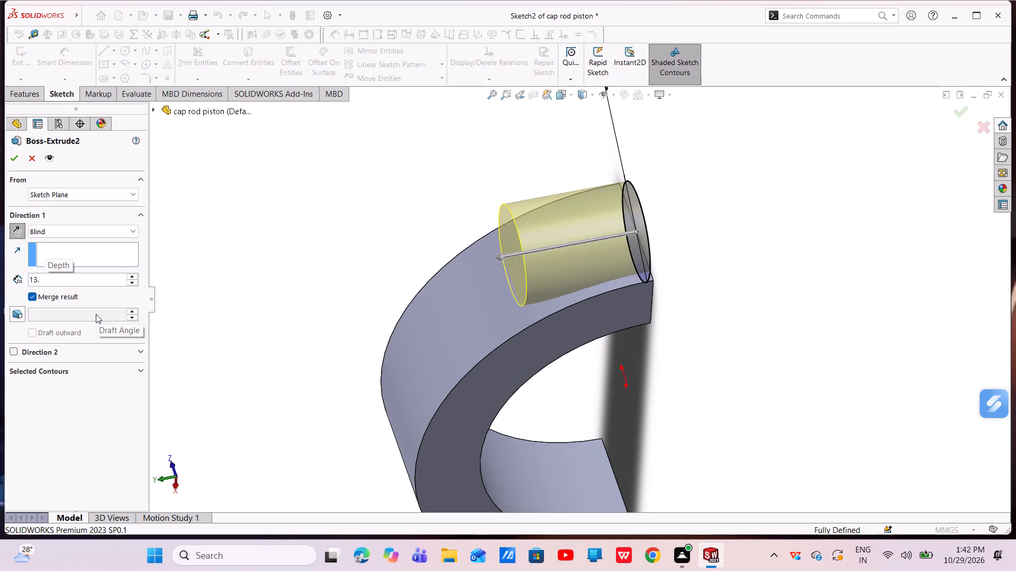
{"action": "key", "text": "BackSpace"}
{"action": "key", "text": "BackSpace"}
{"action": "key", "text": "BackSpace"}
{"action": "key", "text": "BackSpace"}
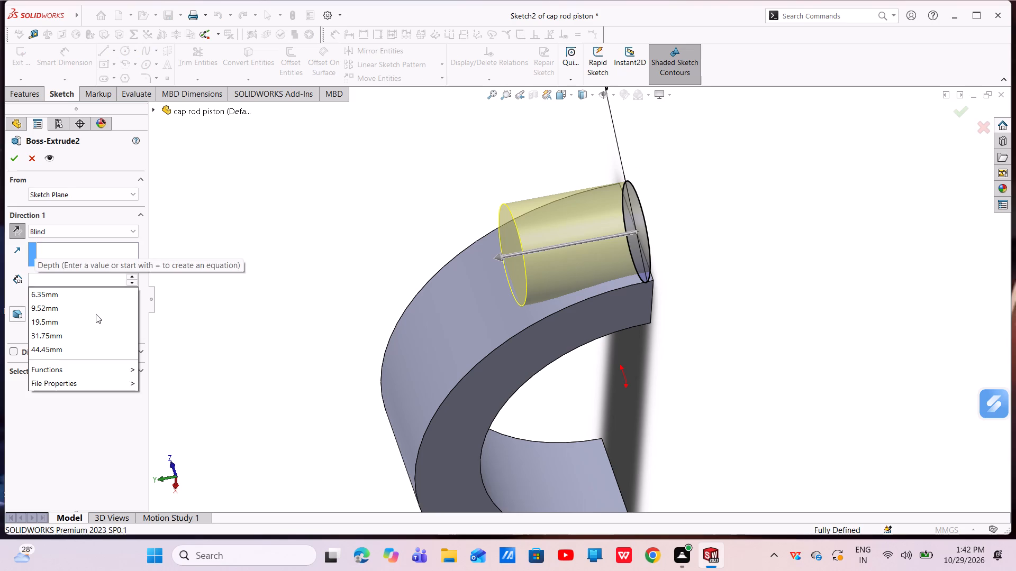
{"action": "type", "text": "15.25"}
{"action": "key", "text": "Return"}
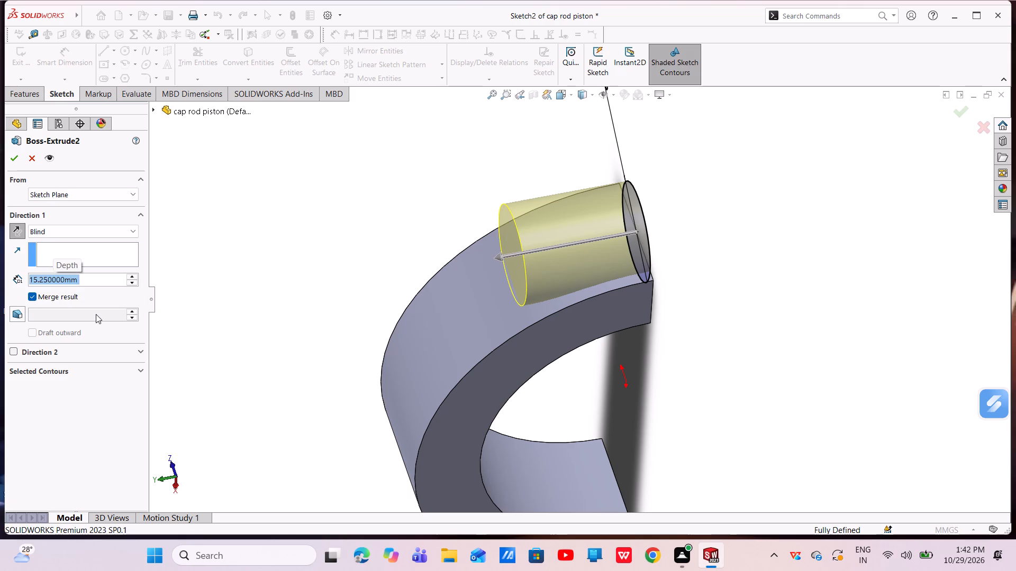
{"action": "left_click", "coordinate": [17, 164]}
Start a new sketch on the flat end face where the cylindrical boss merges with the half ring.
{"action": "scroll", "coordinate": [577, 256], "scroll_direction": "up", "scroll_amount": 1}
{"action": "middle_click_drag", "start_coordinate": [596, 278], "coordinate": [514, 322]}
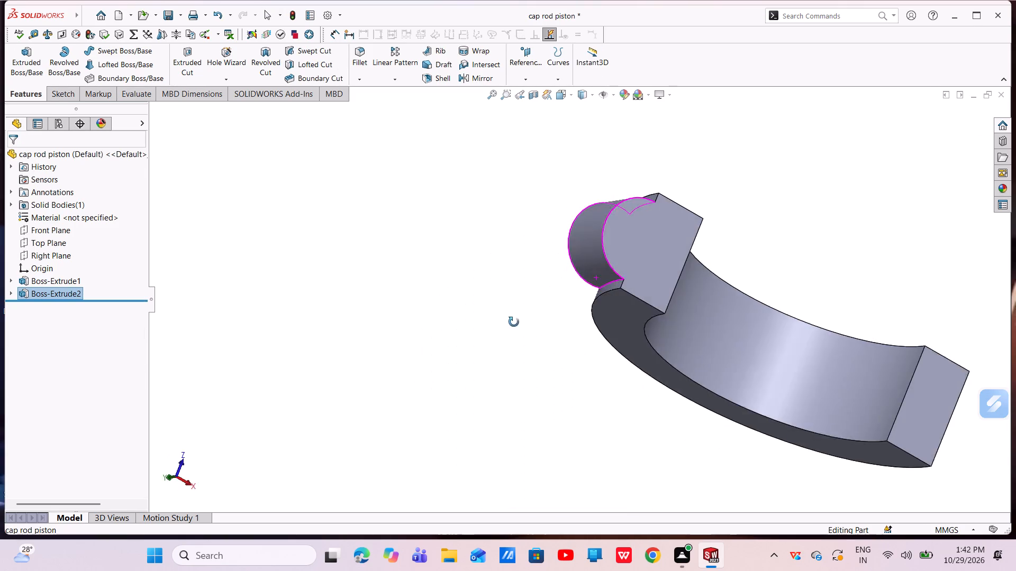
{"action": "middle_click_drag", "start_coordinate": [514, 322], "coordinate": [503, 334]}
{"action": "left_click", "coordinate": [616, 233]}
{"action": "left_click", "coordinate": [662, 206]}
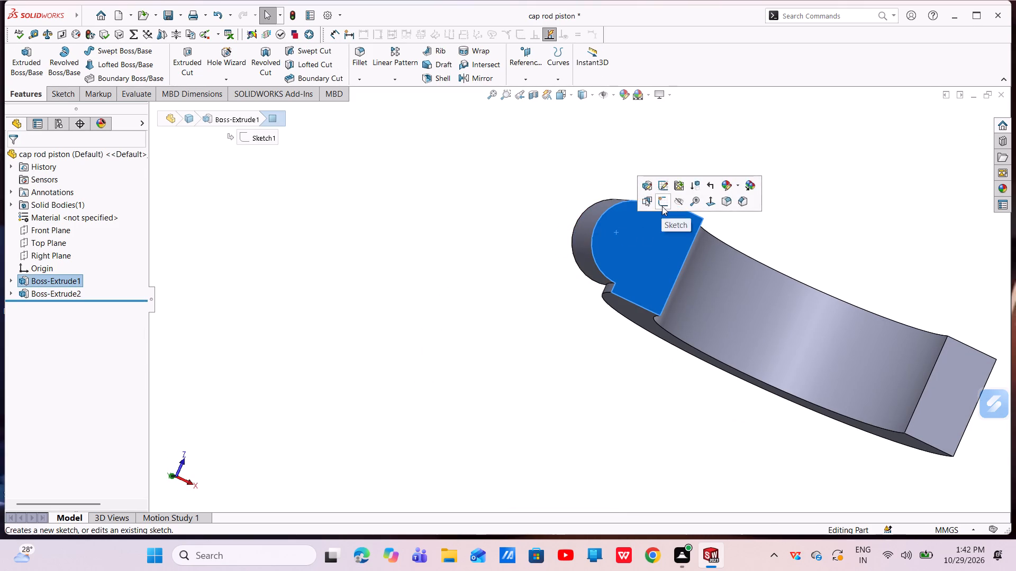
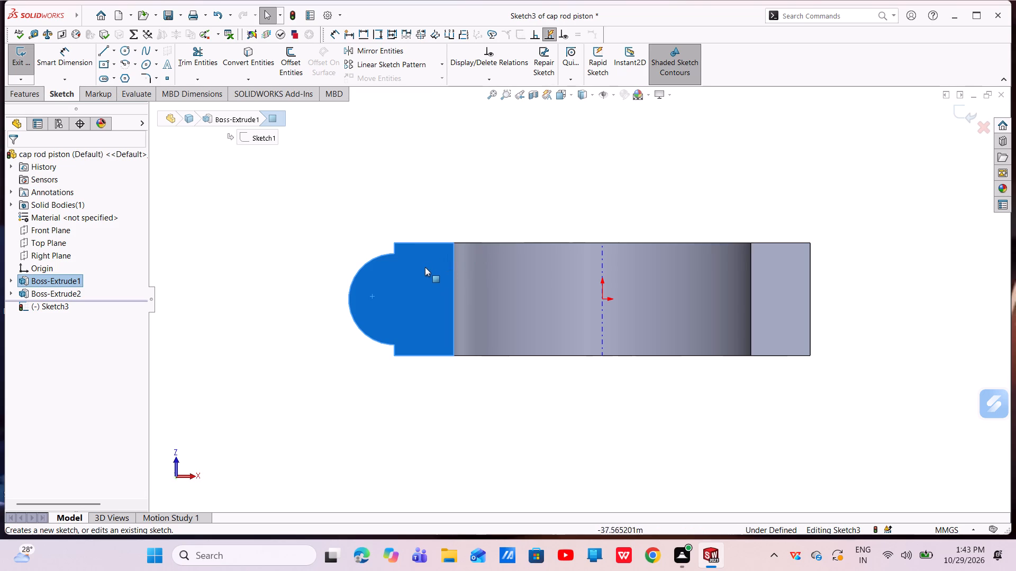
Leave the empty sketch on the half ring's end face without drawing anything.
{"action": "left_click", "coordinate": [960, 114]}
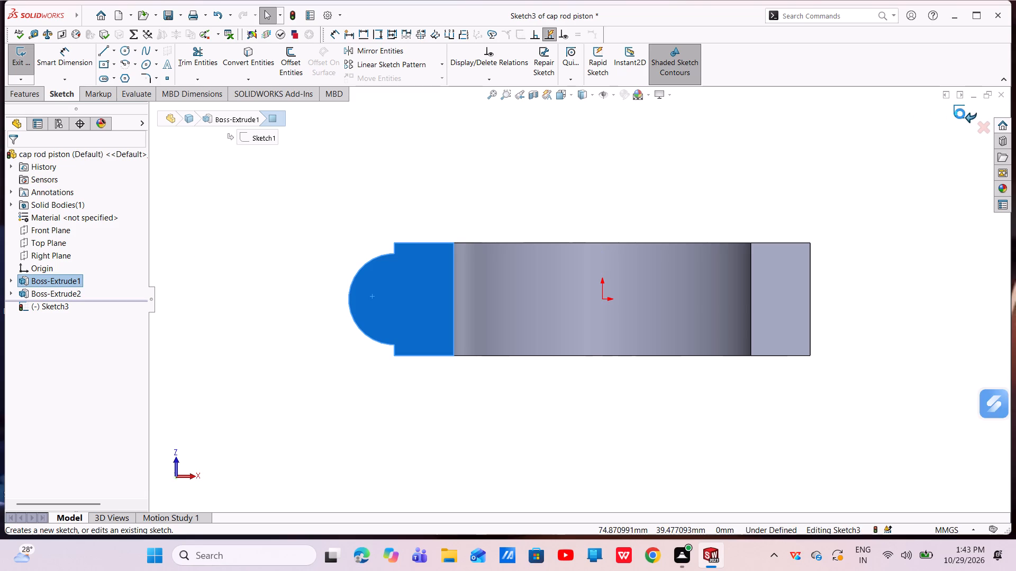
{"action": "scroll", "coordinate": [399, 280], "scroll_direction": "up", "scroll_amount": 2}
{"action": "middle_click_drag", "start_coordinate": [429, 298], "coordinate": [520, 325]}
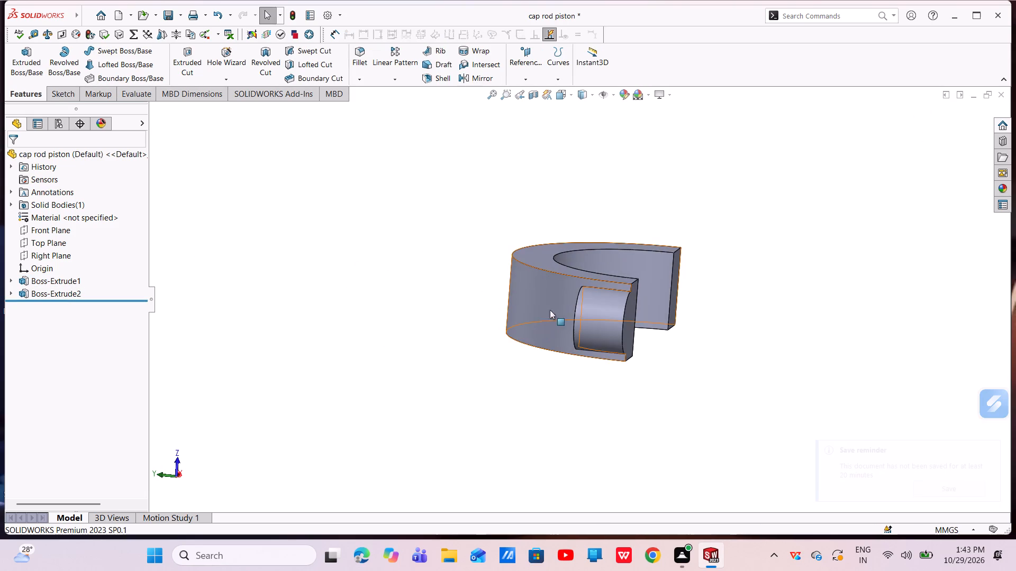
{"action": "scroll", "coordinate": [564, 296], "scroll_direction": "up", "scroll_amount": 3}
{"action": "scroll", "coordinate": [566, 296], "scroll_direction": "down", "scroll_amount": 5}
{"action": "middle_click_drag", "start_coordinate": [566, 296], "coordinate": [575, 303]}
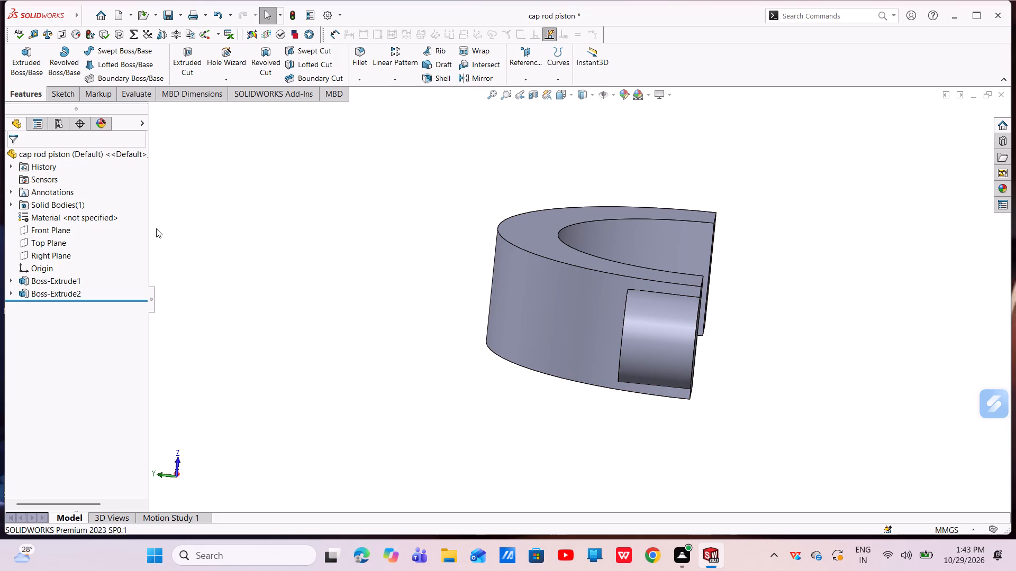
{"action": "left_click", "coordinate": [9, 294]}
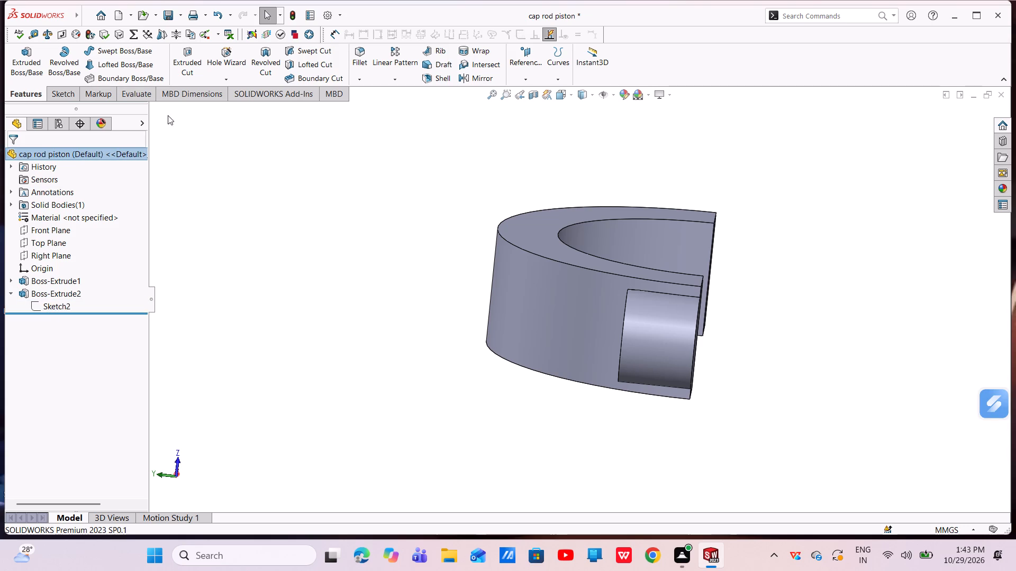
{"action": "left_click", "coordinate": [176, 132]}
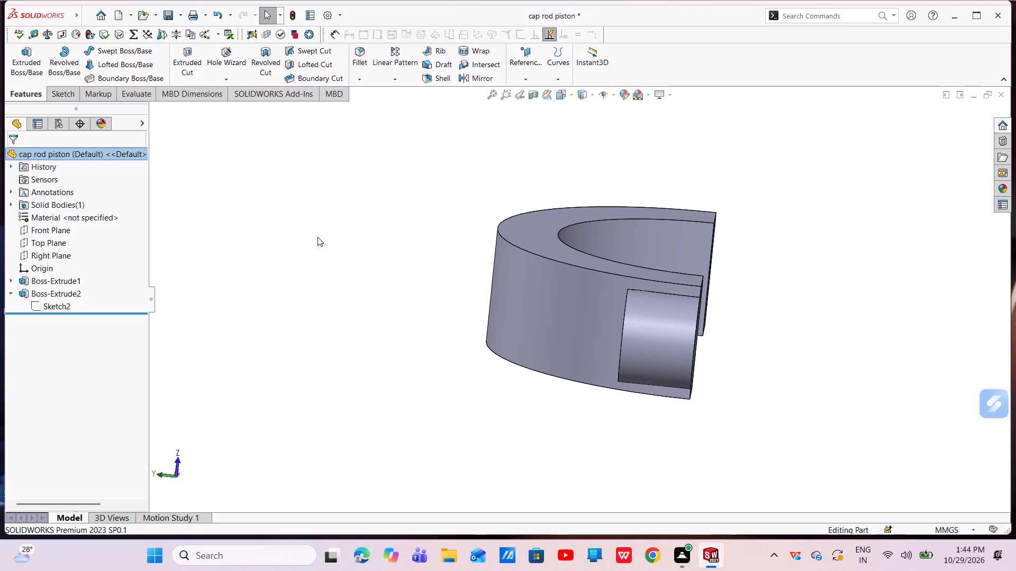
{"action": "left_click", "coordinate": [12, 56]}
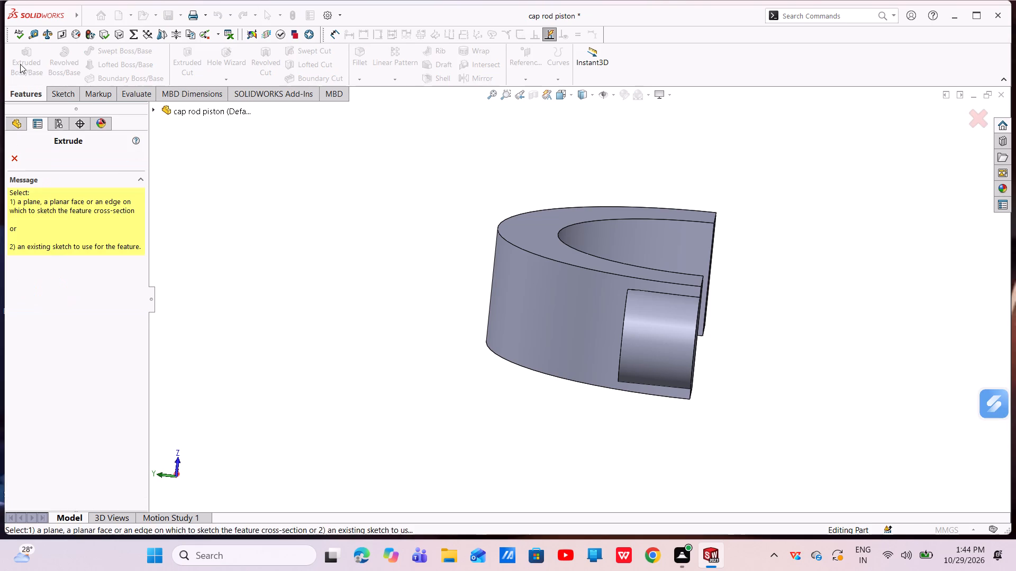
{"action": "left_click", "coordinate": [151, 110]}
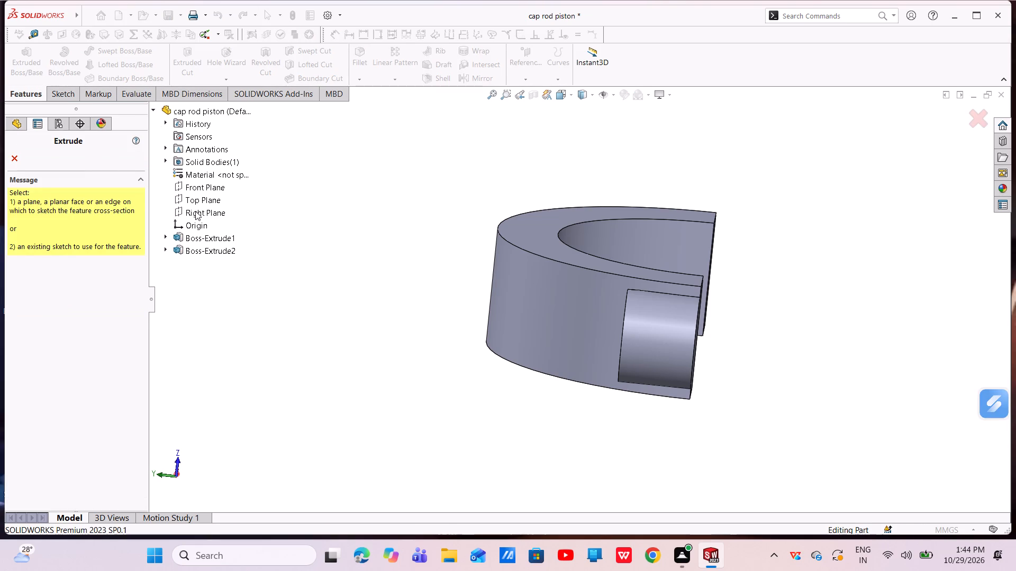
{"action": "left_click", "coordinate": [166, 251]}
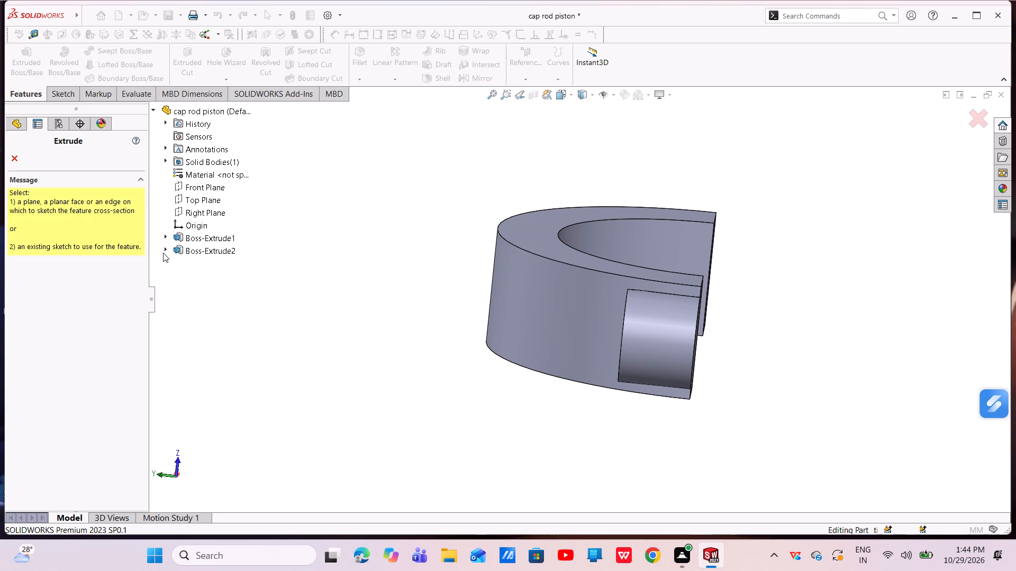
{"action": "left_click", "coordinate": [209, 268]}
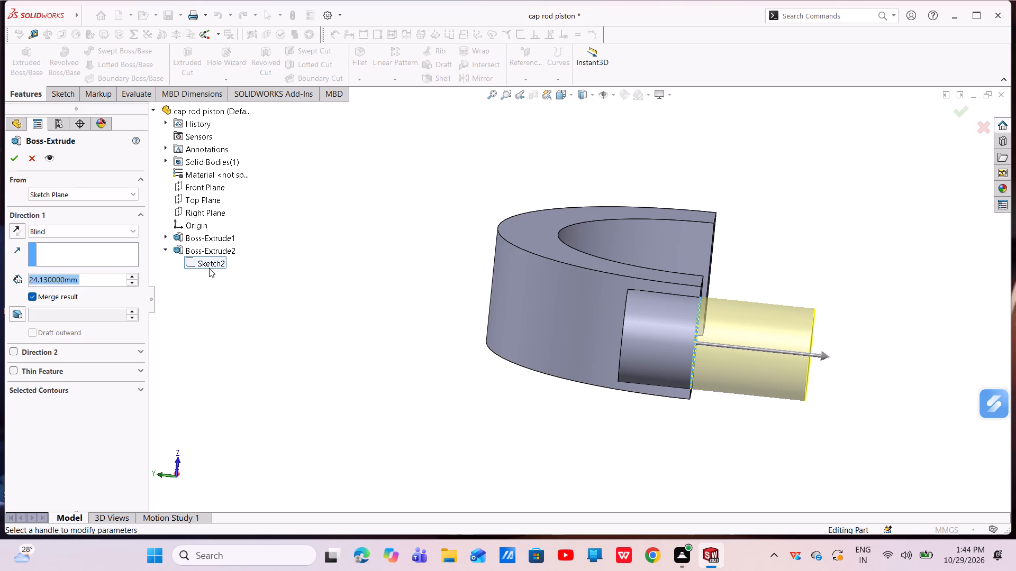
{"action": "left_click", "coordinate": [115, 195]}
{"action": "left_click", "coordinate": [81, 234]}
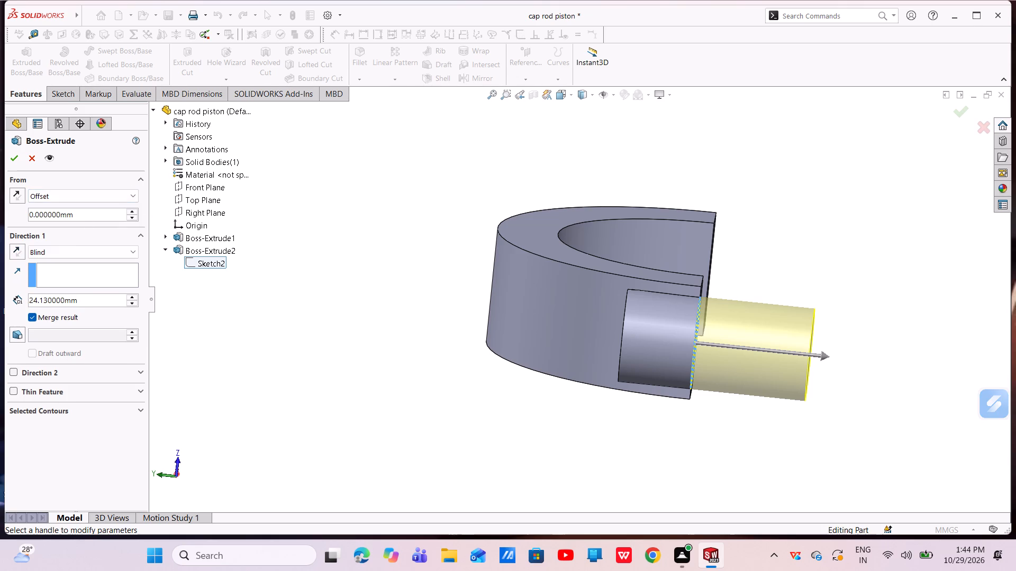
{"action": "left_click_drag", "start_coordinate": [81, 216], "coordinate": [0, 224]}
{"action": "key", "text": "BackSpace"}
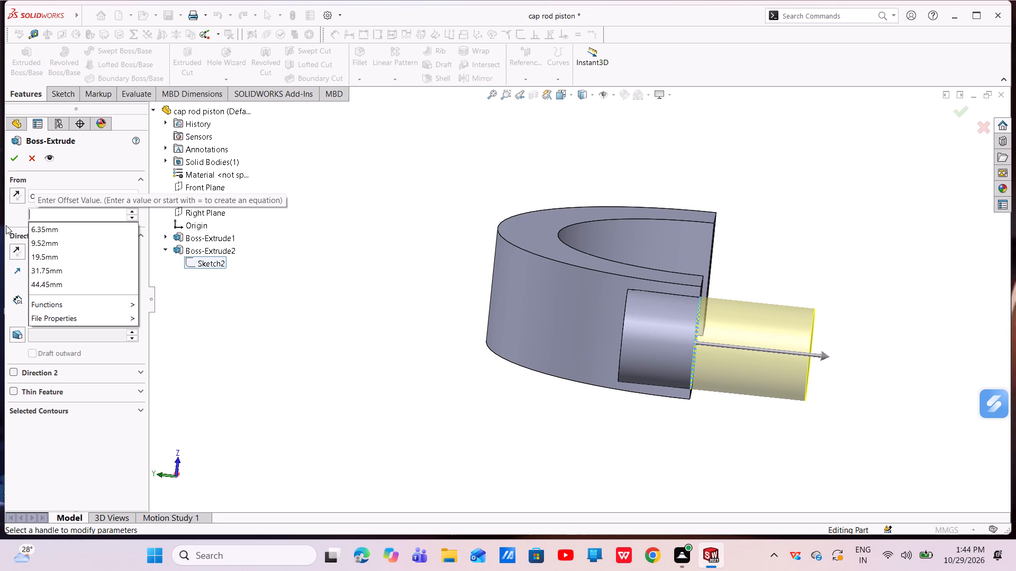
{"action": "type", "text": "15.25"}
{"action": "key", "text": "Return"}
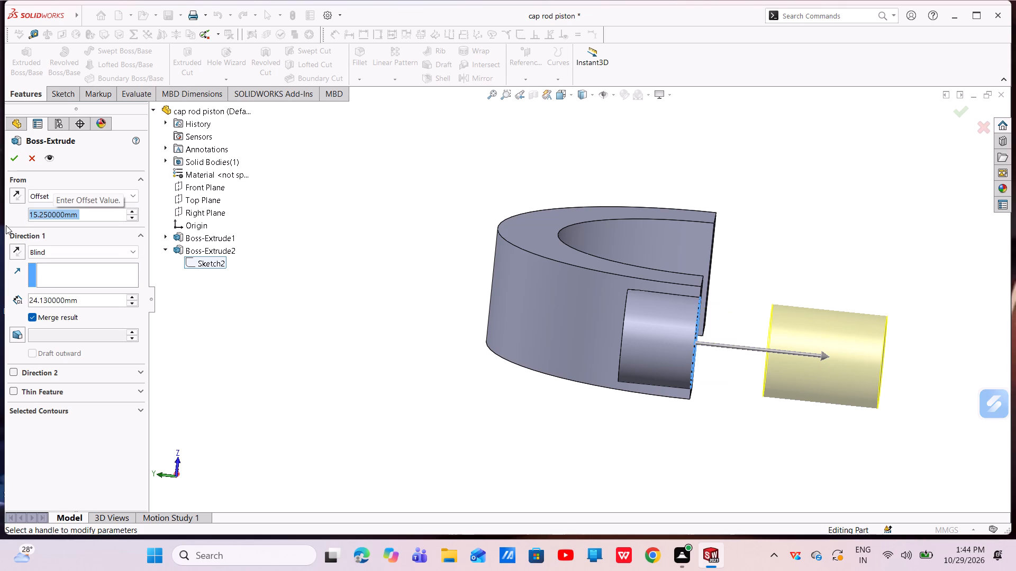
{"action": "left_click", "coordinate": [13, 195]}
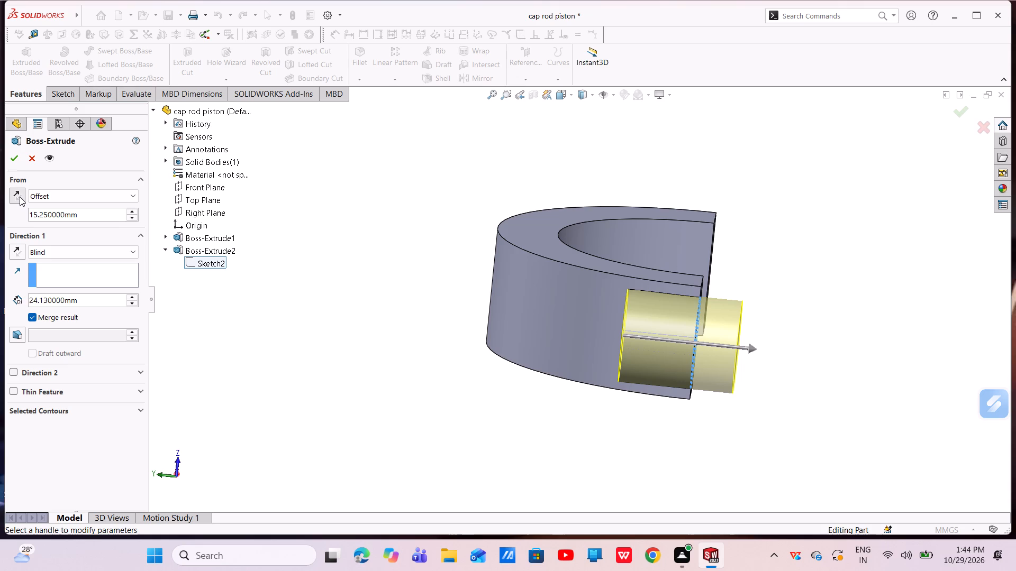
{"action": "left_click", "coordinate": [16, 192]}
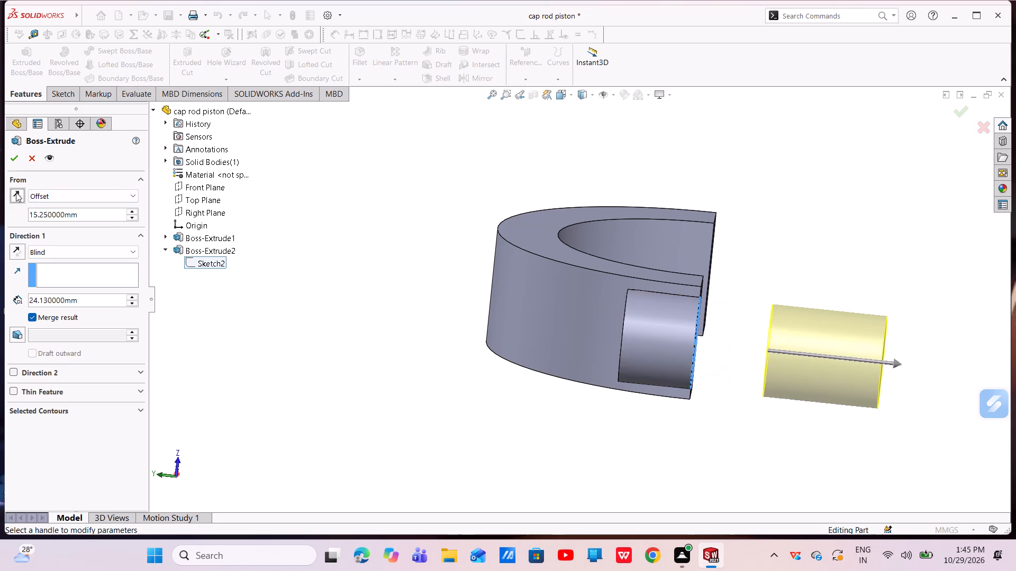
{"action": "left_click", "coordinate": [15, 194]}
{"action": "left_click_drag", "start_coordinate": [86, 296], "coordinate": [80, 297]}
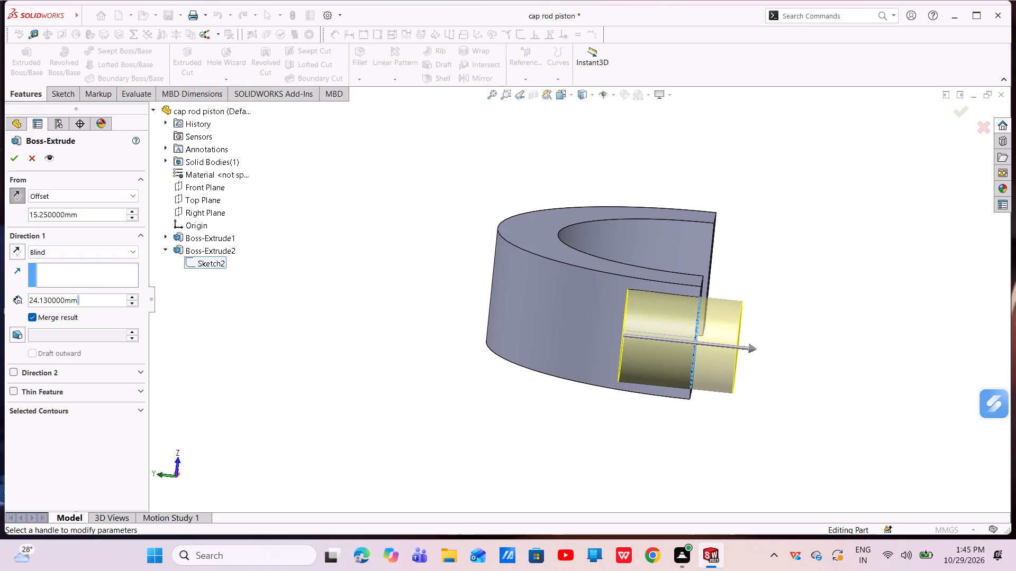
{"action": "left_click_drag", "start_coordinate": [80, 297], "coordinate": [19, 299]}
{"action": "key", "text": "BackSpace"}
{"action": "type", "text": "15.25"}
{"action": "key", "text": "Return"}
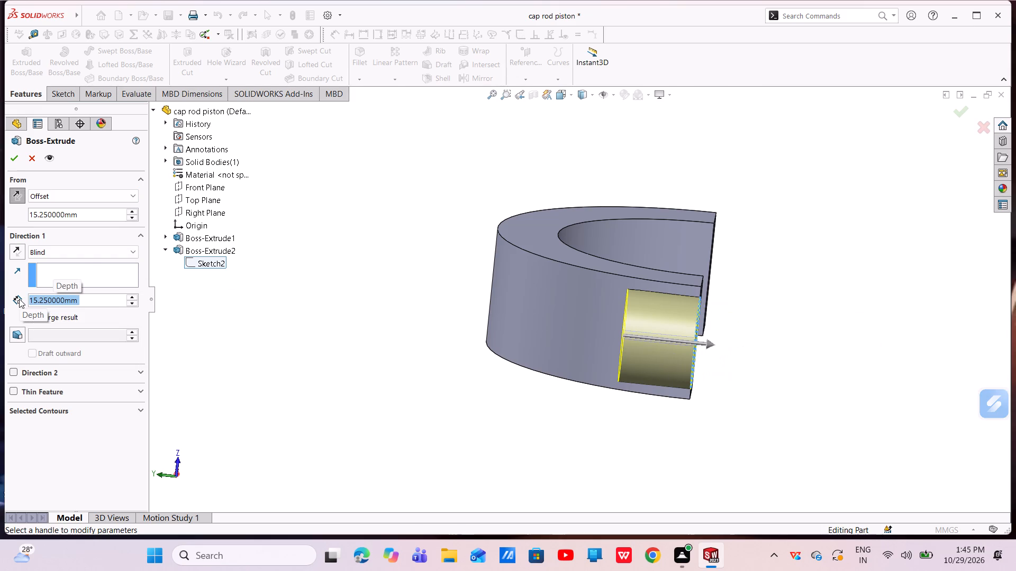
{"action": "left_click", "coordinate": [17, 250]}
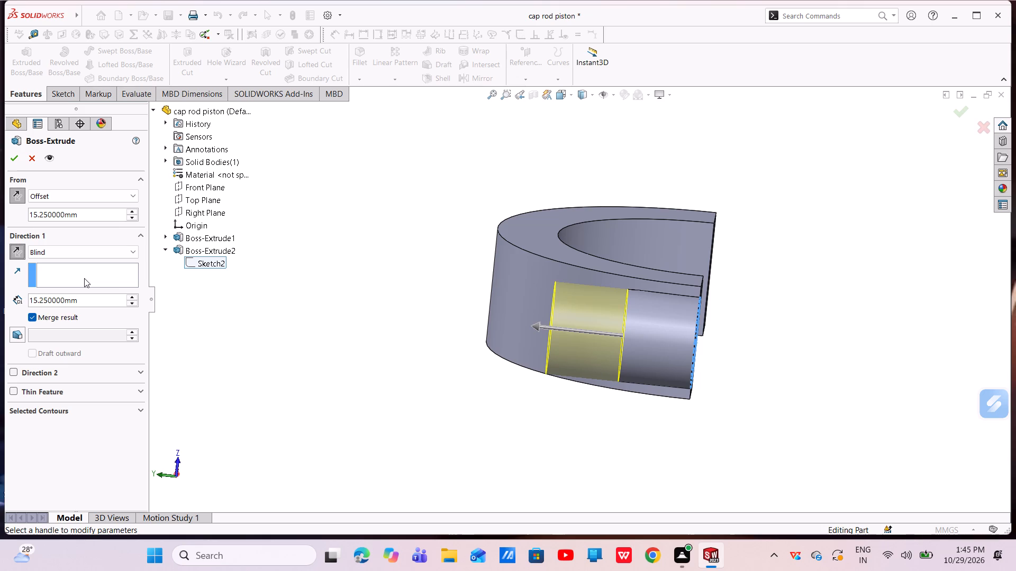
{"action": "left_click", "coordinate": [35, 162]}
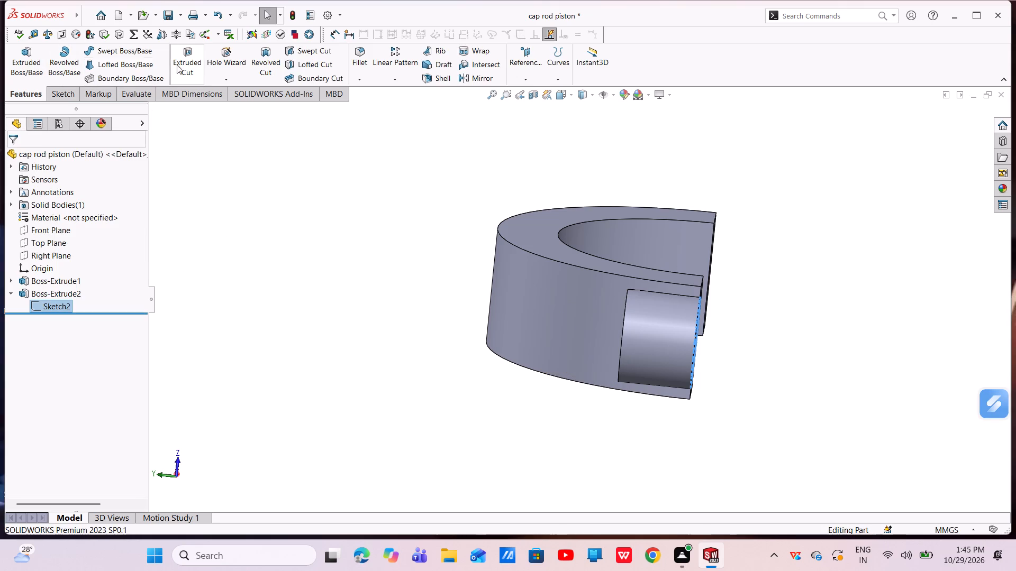
Start an Extruded Cut from the cylindrical boss's circle sketch, beginning at a reversed offset of 15.25 mm.
{"action": "left_click", "coordinate": [195, 58]}
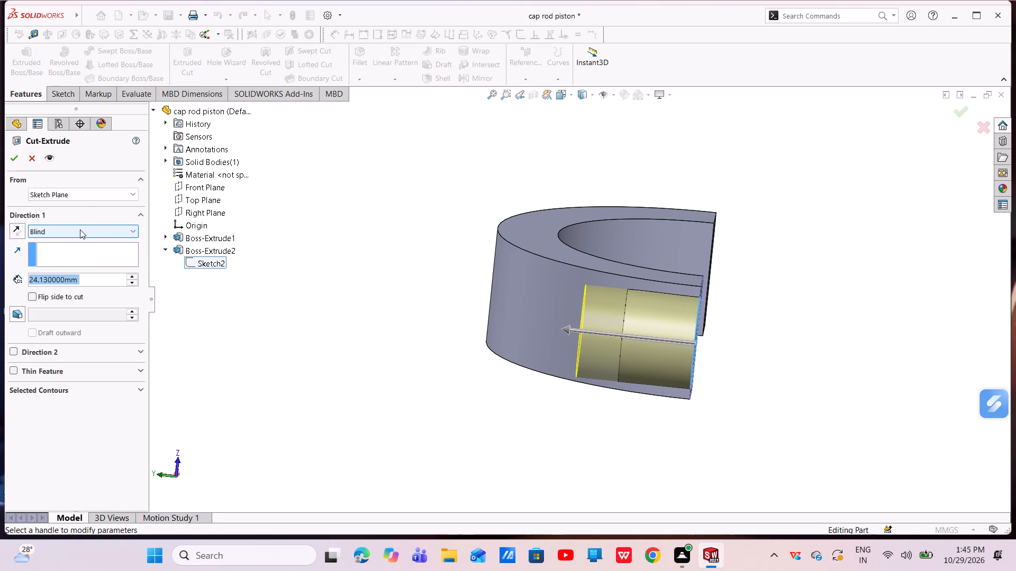
{"action": "left_click", "coordinate": [99, 196]}
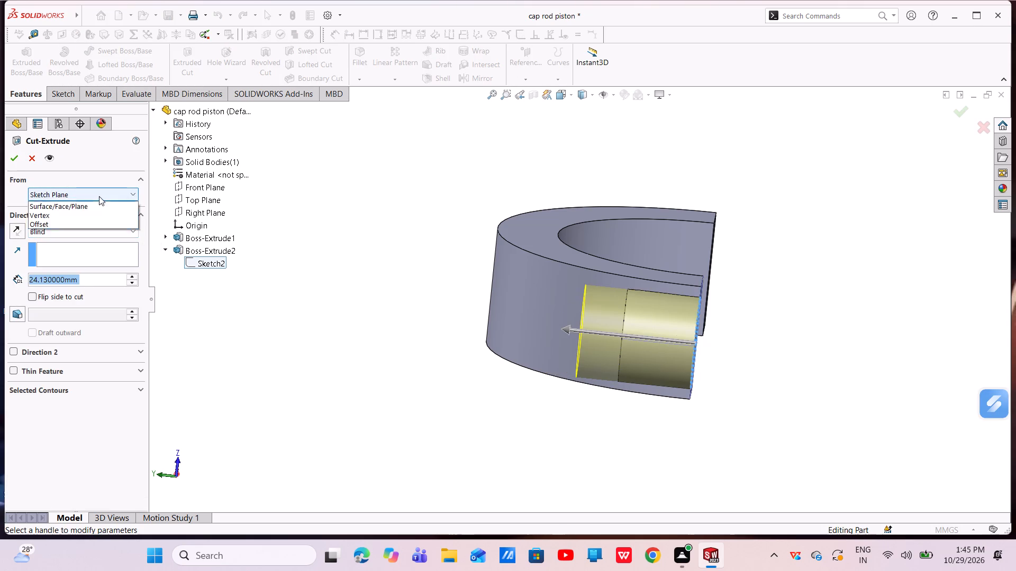
{"action": "left_click", "coordinate": [62, 232]}
{"action": "left_click_drag", "start_coordinate": [79, 213], "coordinate": [29, 213]}
{"action": "key", "text": "BackSpace"}
{"action": "type", "text": "15.25"}
{"action": "key", "text": "Return"}
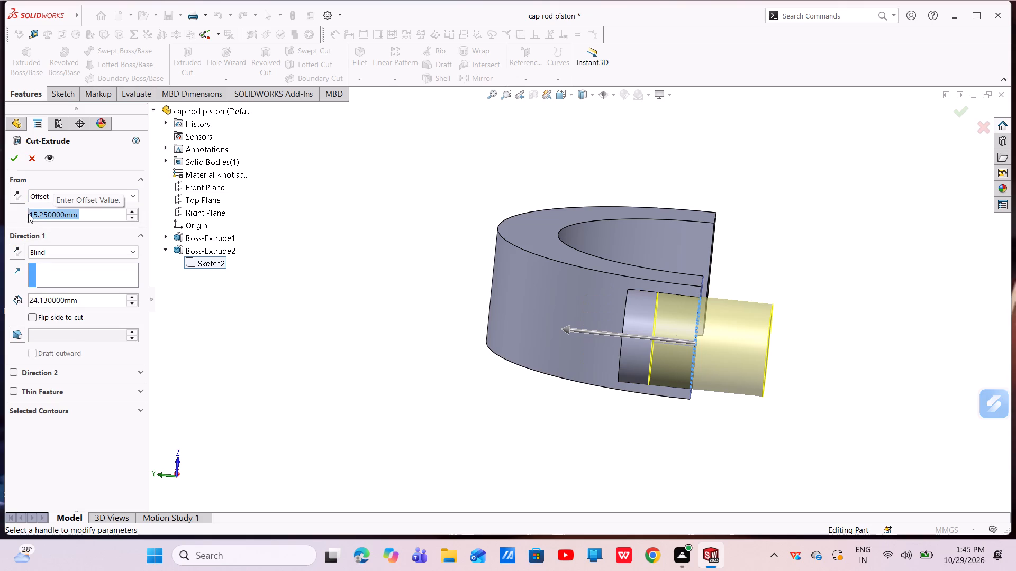
{"action": "left_click", "coordinate": [18, 194]}
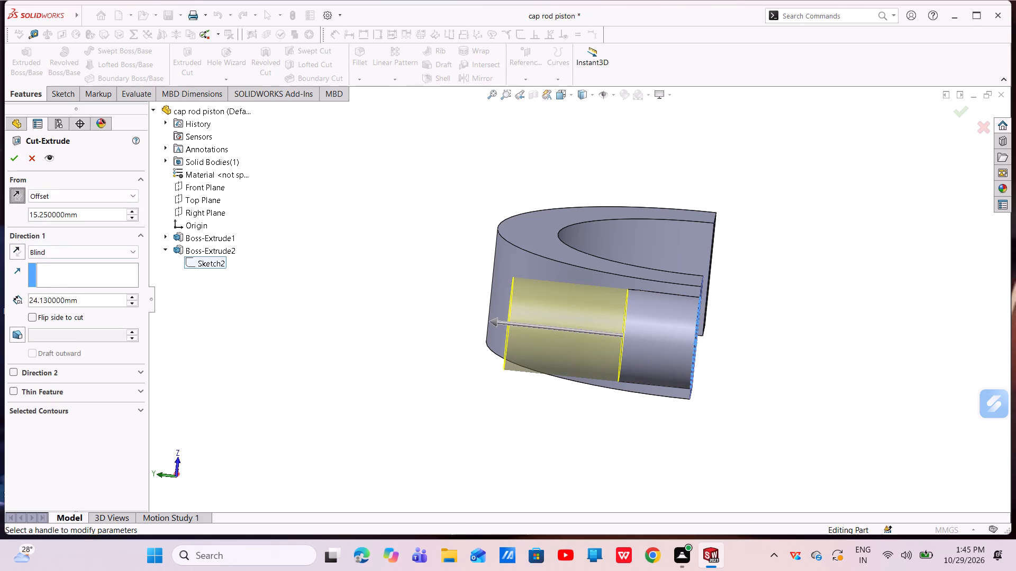
Complete the cut with a Blind depth of 12.25 mm and a 3° outward draft.
{"action": "left_click_drag", "start_coordinate": [80, 297], "coordinate": [0, 306]}
{"action": "key", "text": "BackSpace"}
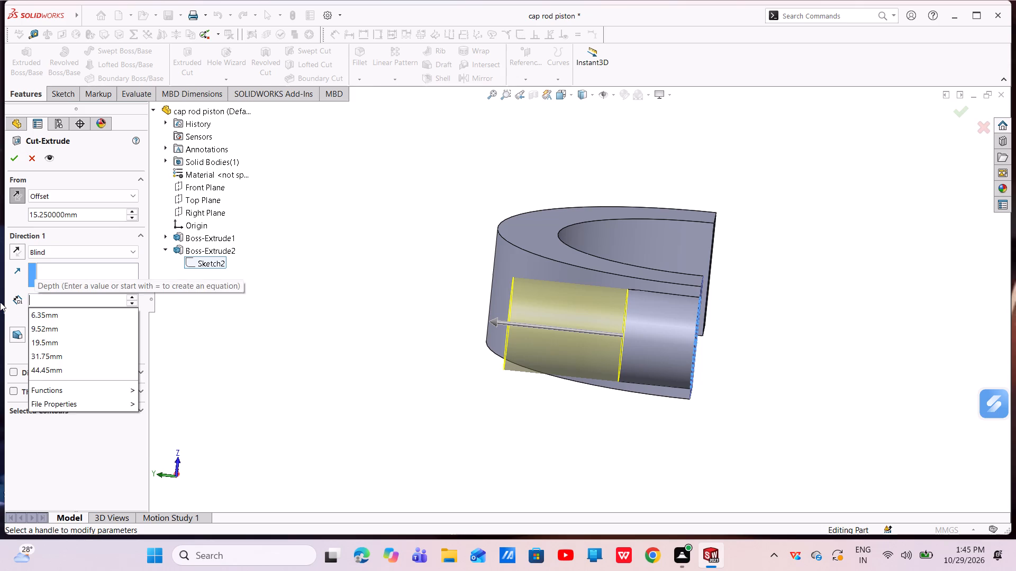
{"action": "key", "text": "2"}
{"action": "key", "text": "BackSpace"}
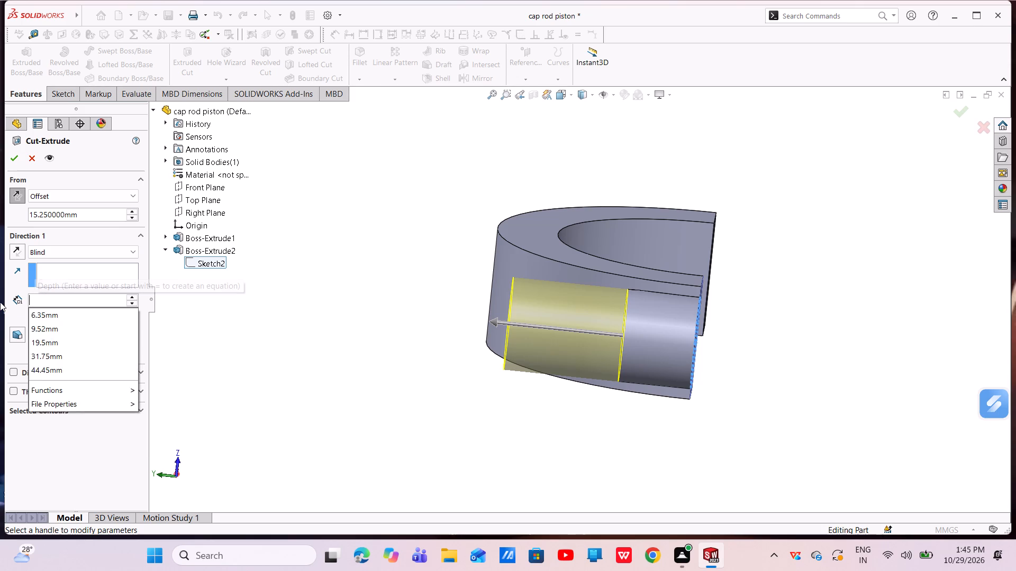
{"action": "type", "text": "12.25"}
{"action": "key", "text": "Return"}
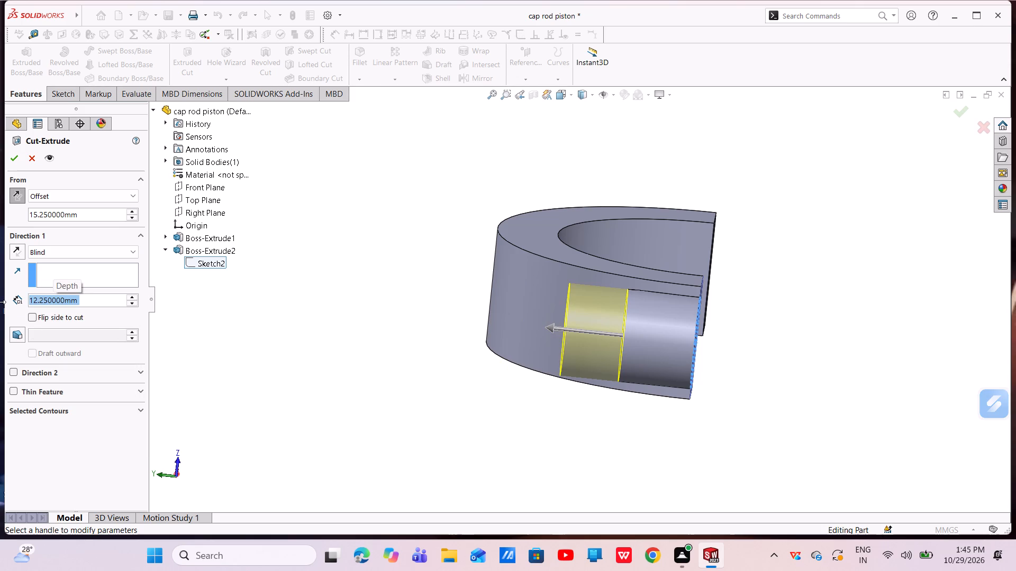
{"action": "left_click", "coordinate": [15, 335]}
{"action": "key", "text": "BackSpace"}
{"action": "key", "text": "Return"}
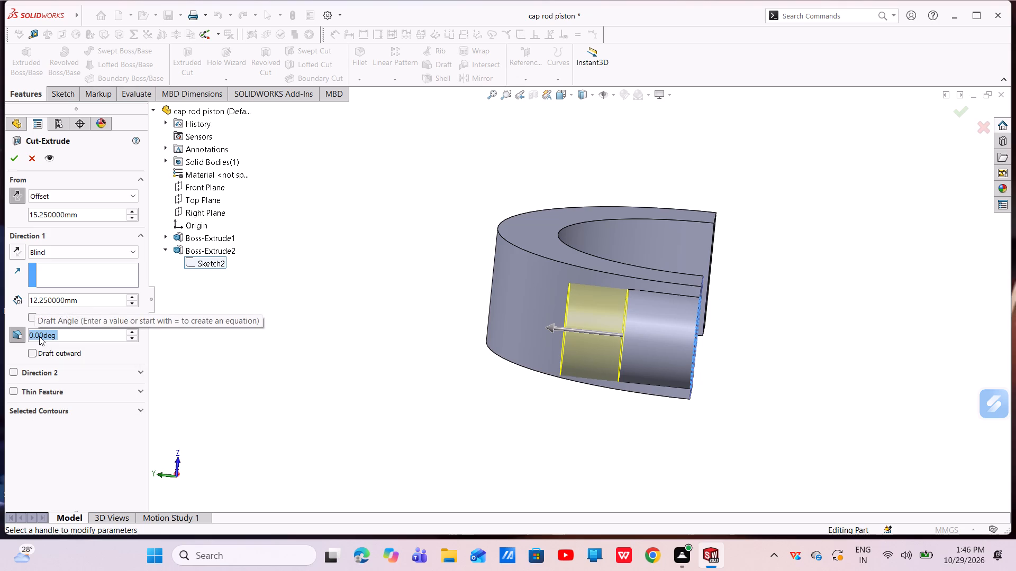
{"action": "key", "text": "BackSpace"}
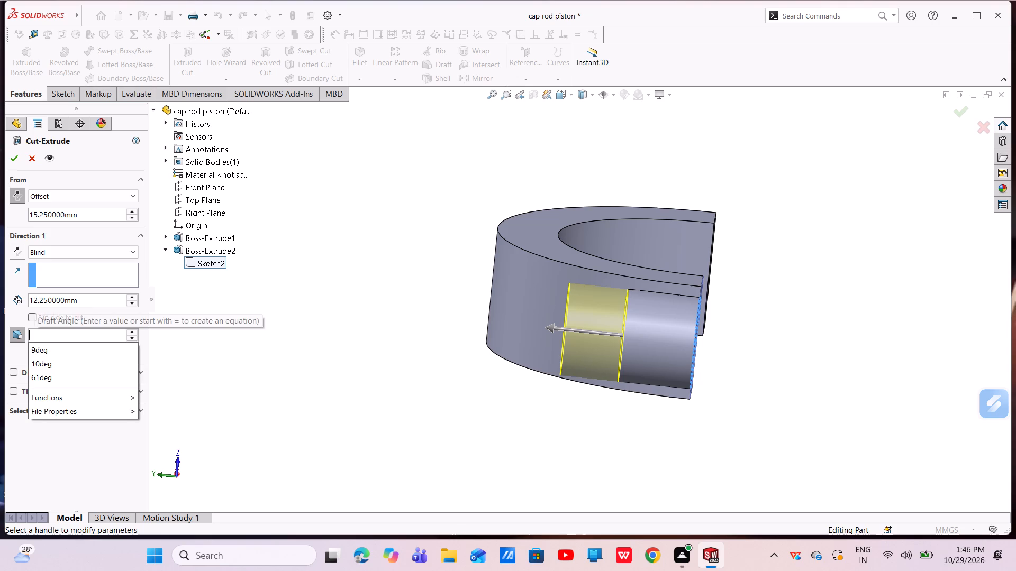
{"action": "key", "text": "3"}
{"action": "key", "text": "Return"}
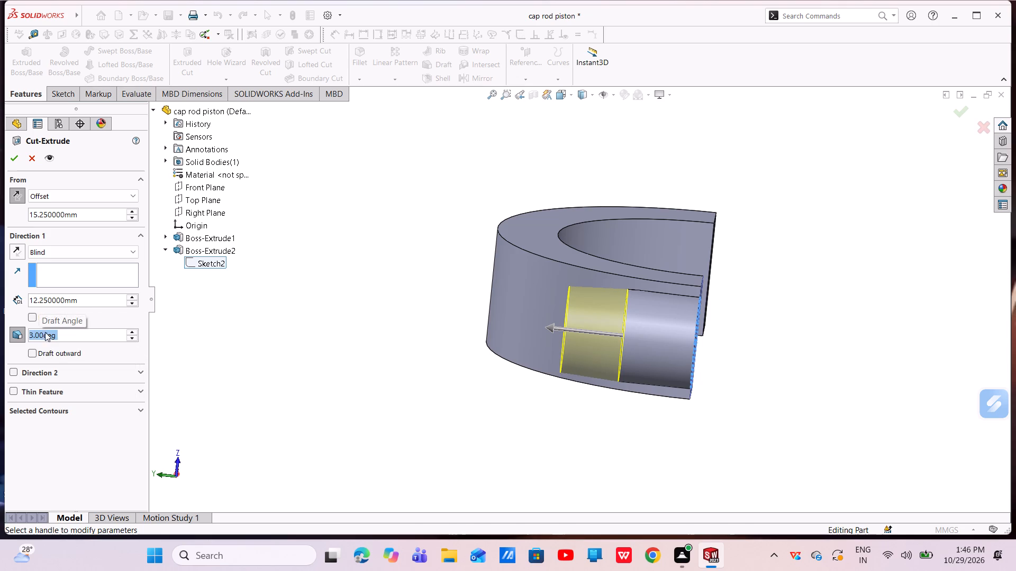
{"action": "left_click", "coordinate": [34, 353]}
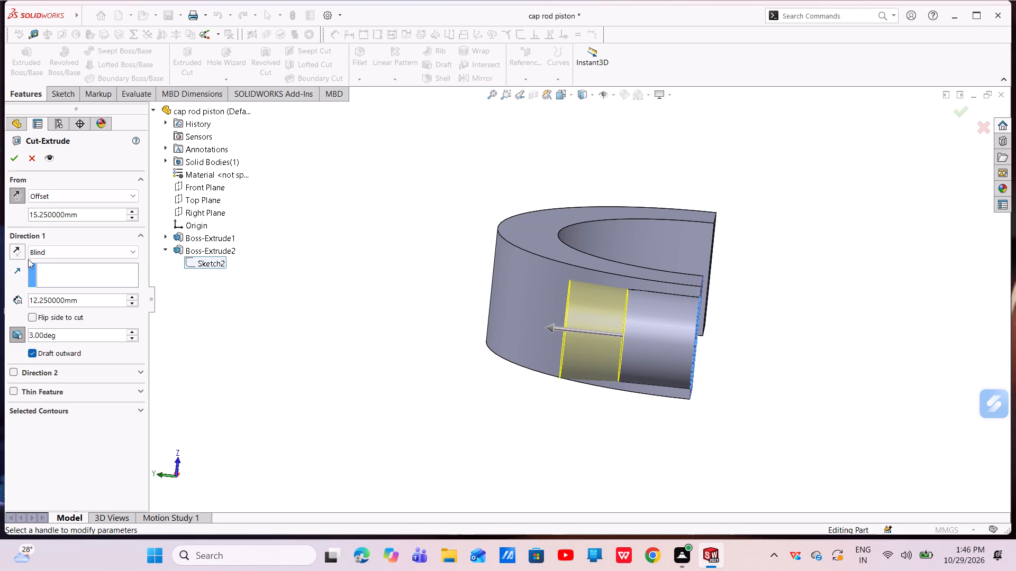
{"action": "left_click", "coordinate": [17, 160]}
Edit the drafted clearance cut behind the cylindrical boss and set its Blind depth to 15.25 mm.
{"action": "scroll", "coordinate": [646, 313], "scroll_direction": "down", "scroll_amount": 4}
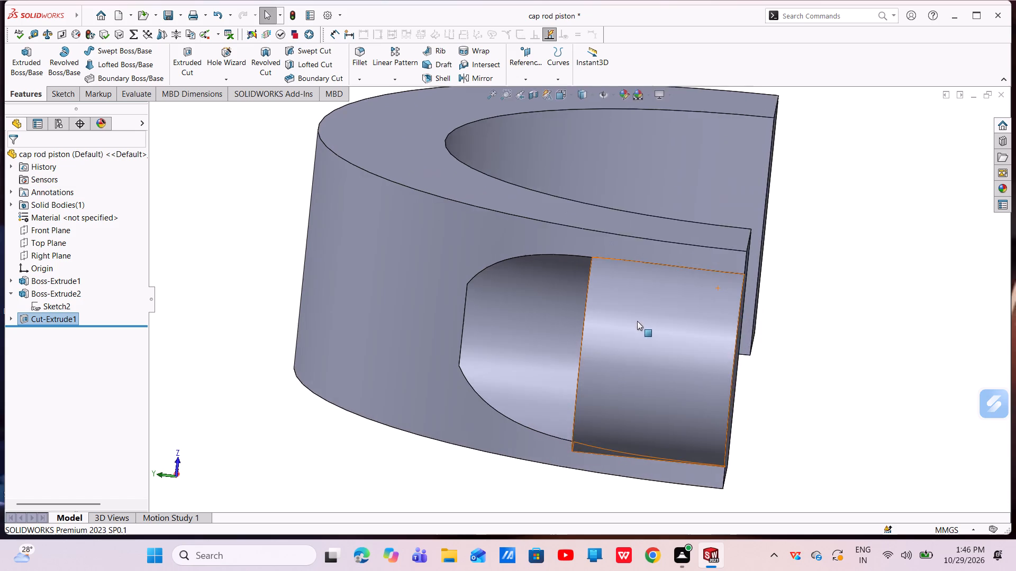
{"action": "scroll", "coordinate": [552, 356], "scroll_direction": "up", "scroll_amount": 5}
{"action": "middle_click_drag", "start_coordinate": [568, 323], "coordinate": [657, 261]}
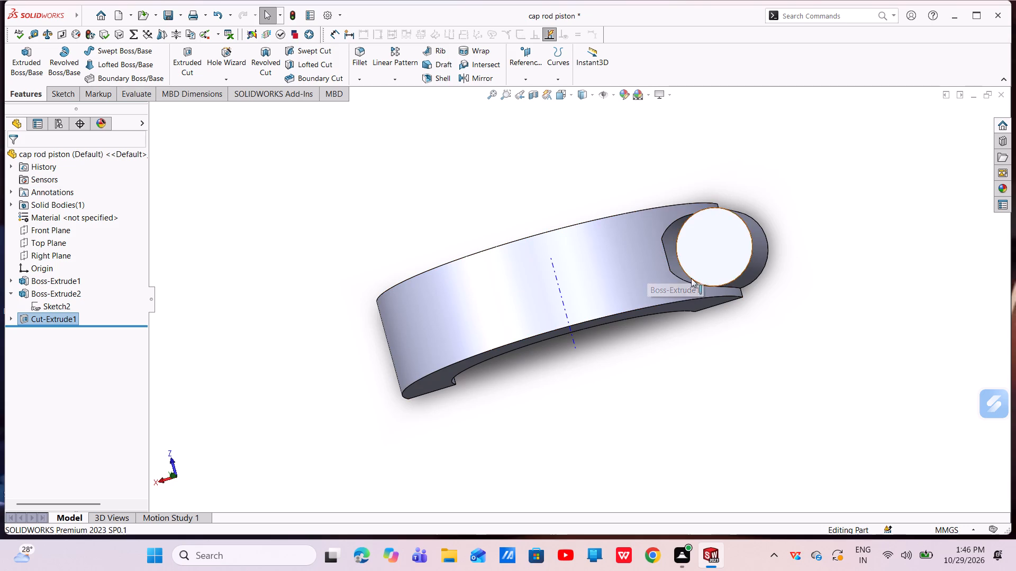
{"action": "middle_click_drag", "start_coordinate": [695, 272], "coordinate": [627, 274]}
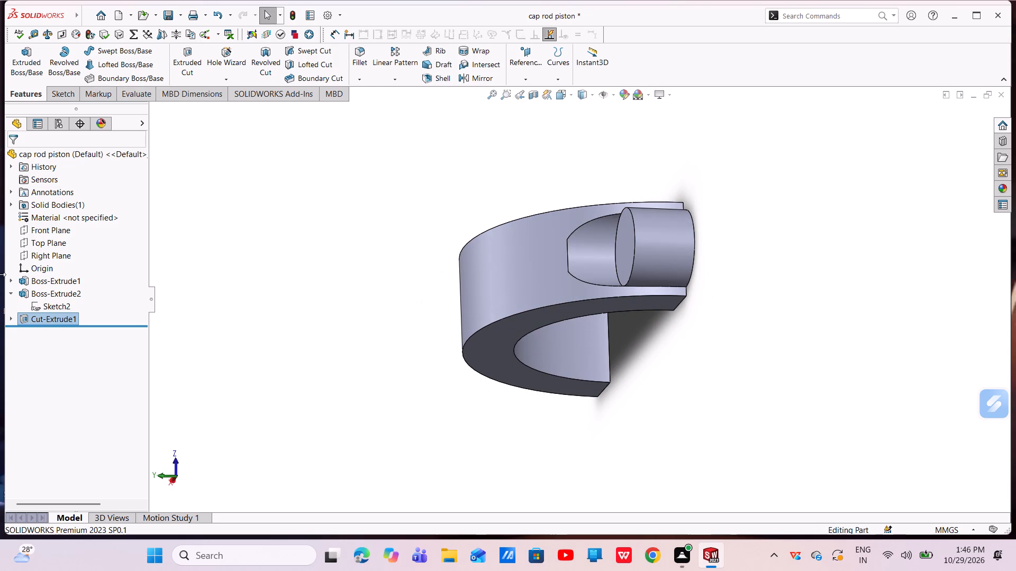
{"action": "left_click", "coordinate": [37, 318]}
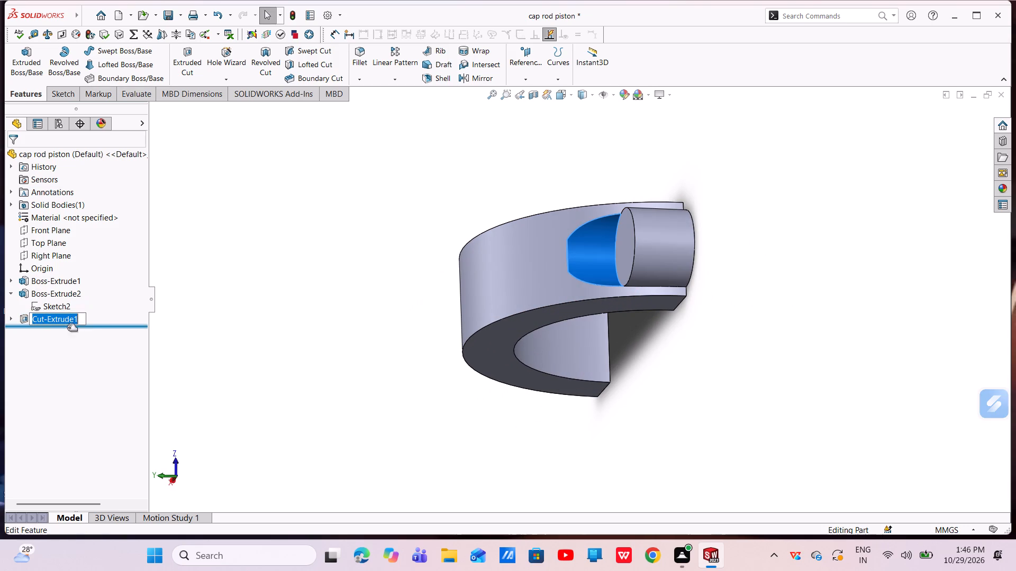
{"action": "left_click", "coordinate": [96, 318]}
{"action": "left_click", "coordinate": [106, 288]}
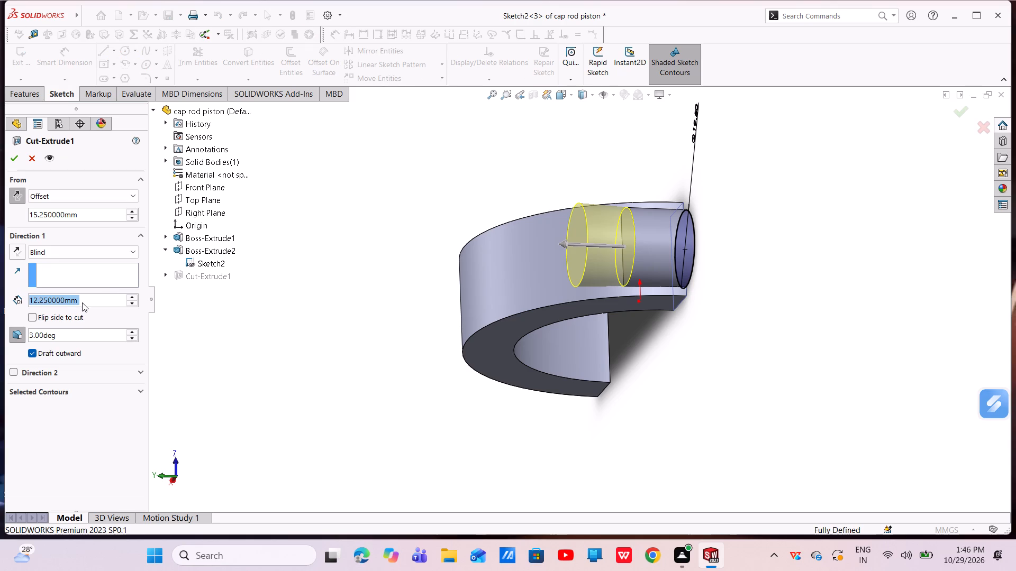
{"action": "key", "text": "BackSpace"}
{"action": "type", "text": "15.25"}
{"action": "key", "text": "Return"}
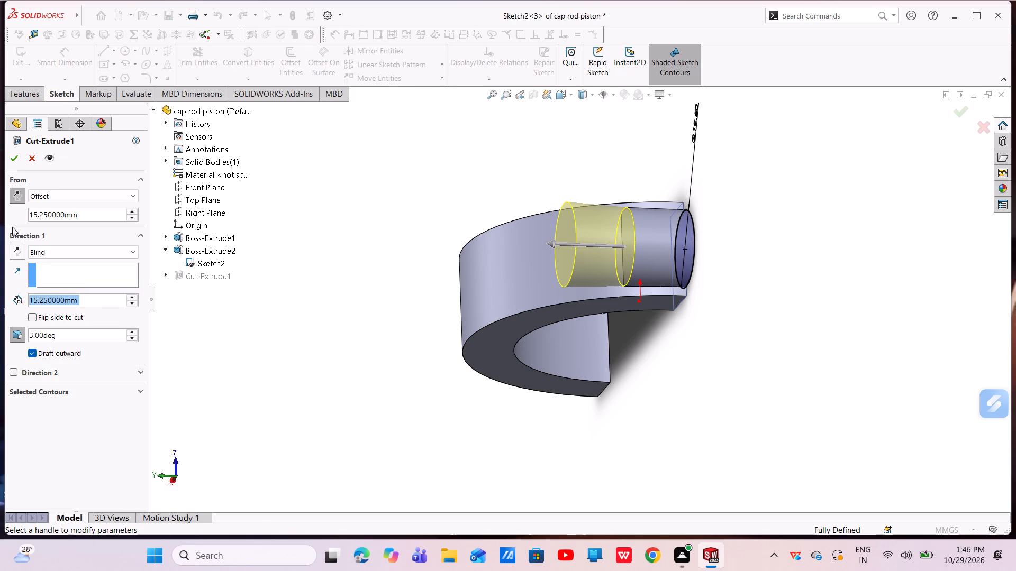
{"action": "left_click", "coordinate": [20, 157]}
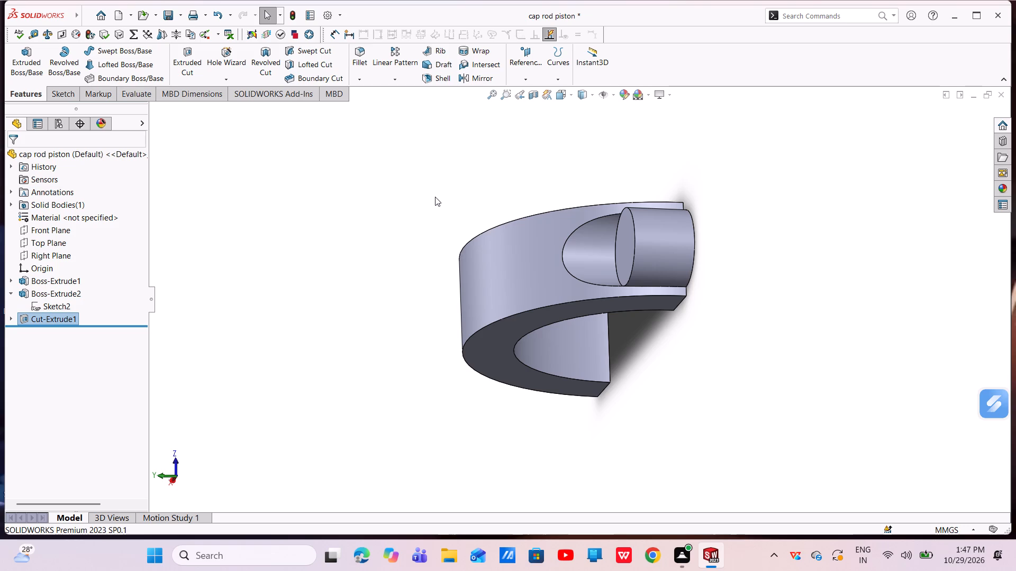
Start a Hole Wizard hole and specify it as a counterbore for an ANSI Metric Socket Head Cap Screw.
{"action": "middle_click_drag", "start_coordinate": [634, 299], "coordinate": [541, 309]}
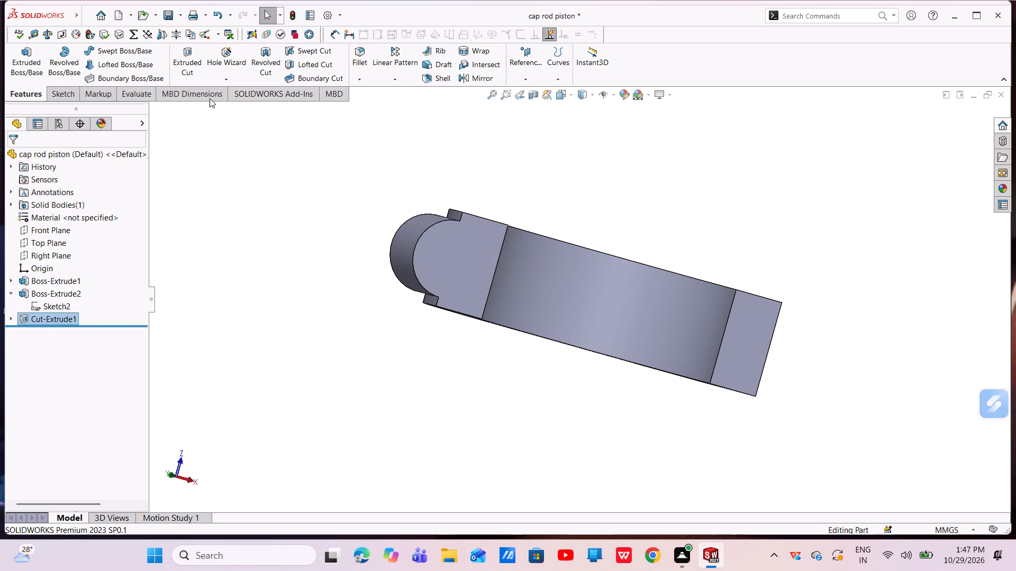
{"action": "left_click", "coordinate": [221, 54]}
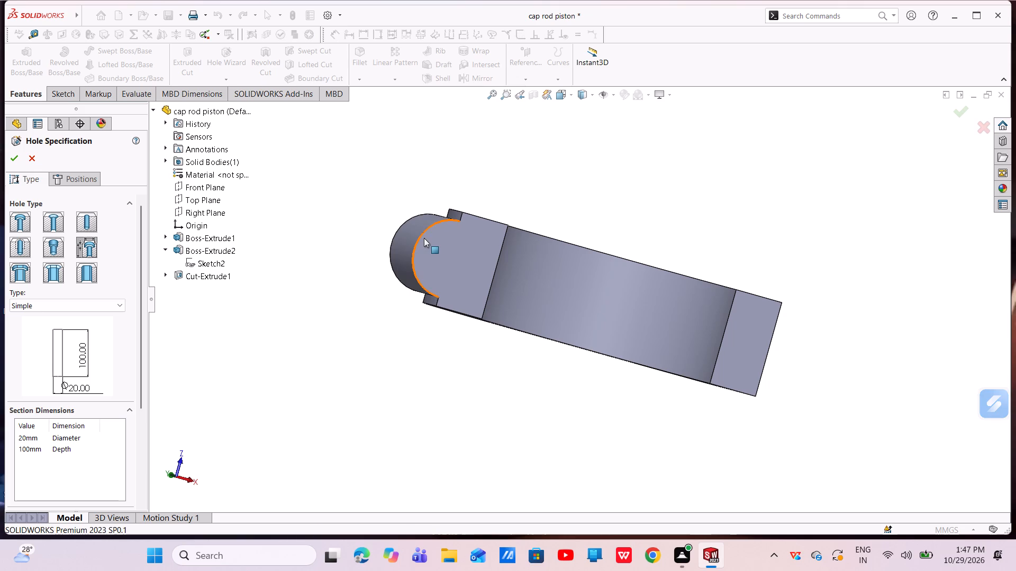
{"action": "left_click_drag", "start_coordinate": [419, 235], "coordinate": [470, 283]}
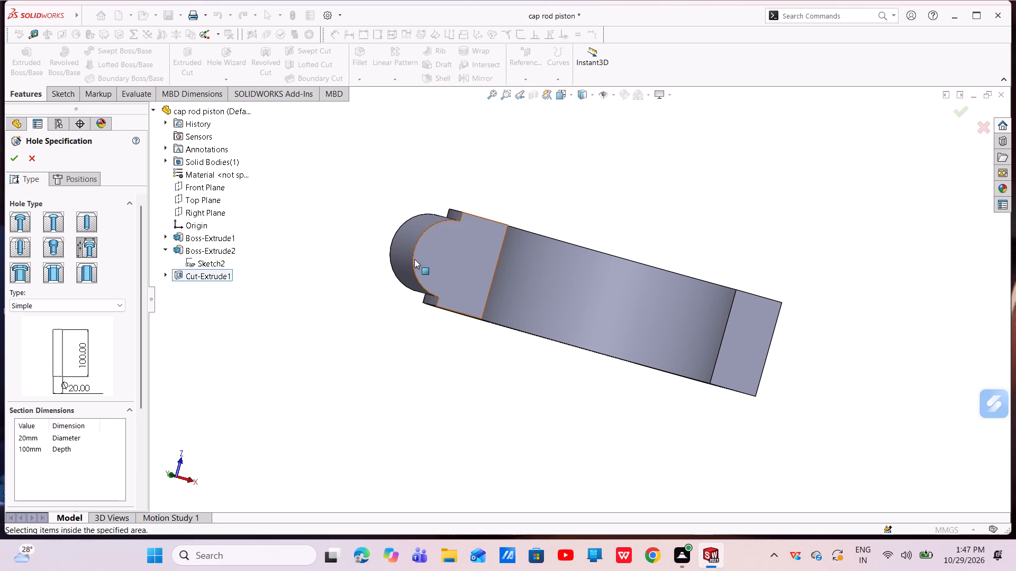
{"action": "left_click", "coordinate": [416, 243]}
{"action": "left_click_drag", "start_coordinate": [416, 243], "coordinate": [424, 253]}
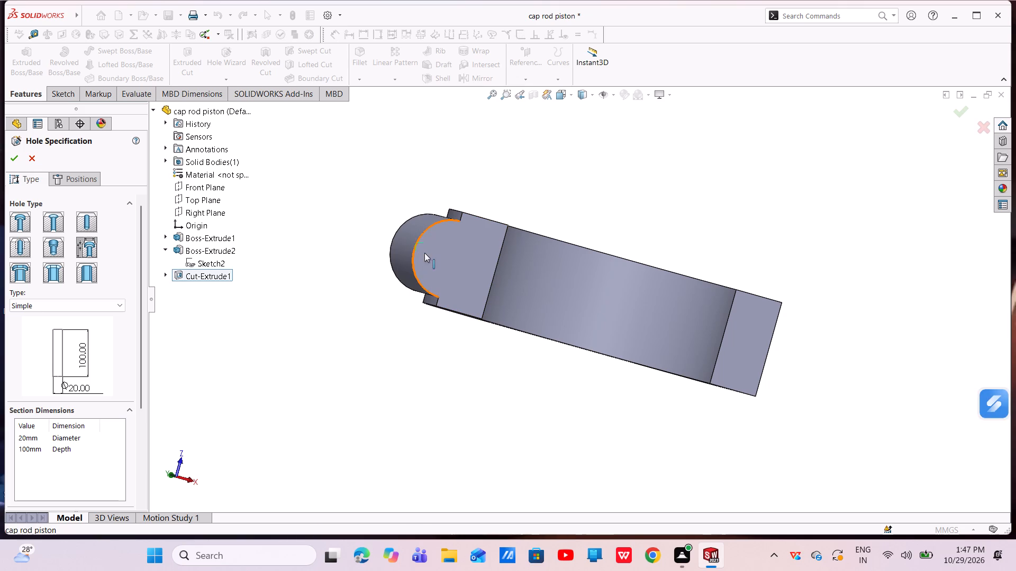
{"action": "left_click_drag", "start_coordinate": [424, 253], "coordinate": [442, 274]}
{"action": "middle_click_drag", "start_coordinate": [410, 257], "coordinate": [568, 363]}
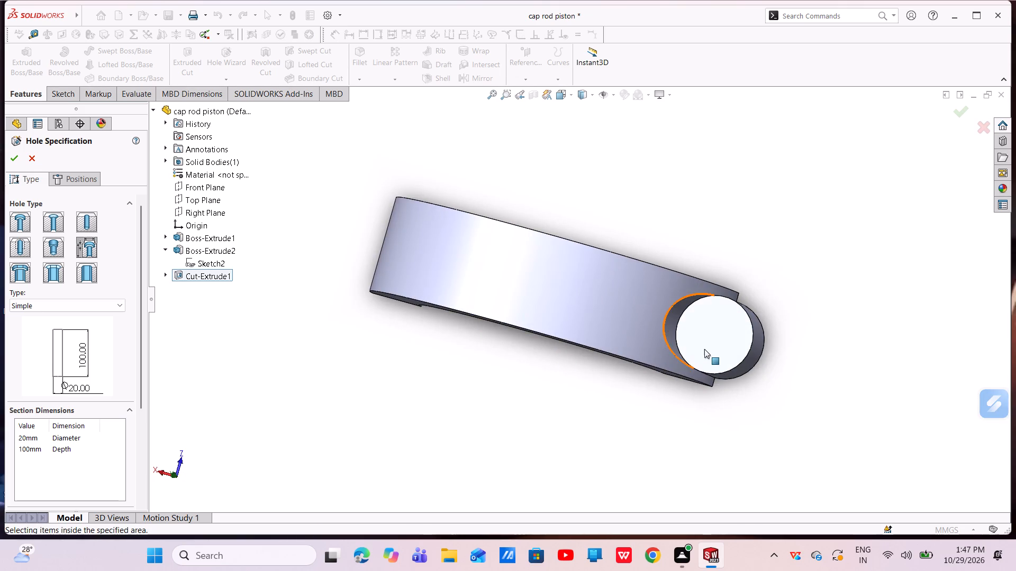
{"action": "scroll", "coordinate": [704, 349], "scroll_direction": "down", "scroll_amount": 2}
{"action": "middle_click_drag", "start_coordinate": [716, 347], "coordinate": [731, 344]}
{"action": "scroll", "coordinate": [731, 344], "scroll_direction": "up", "scroll_amount": 1}
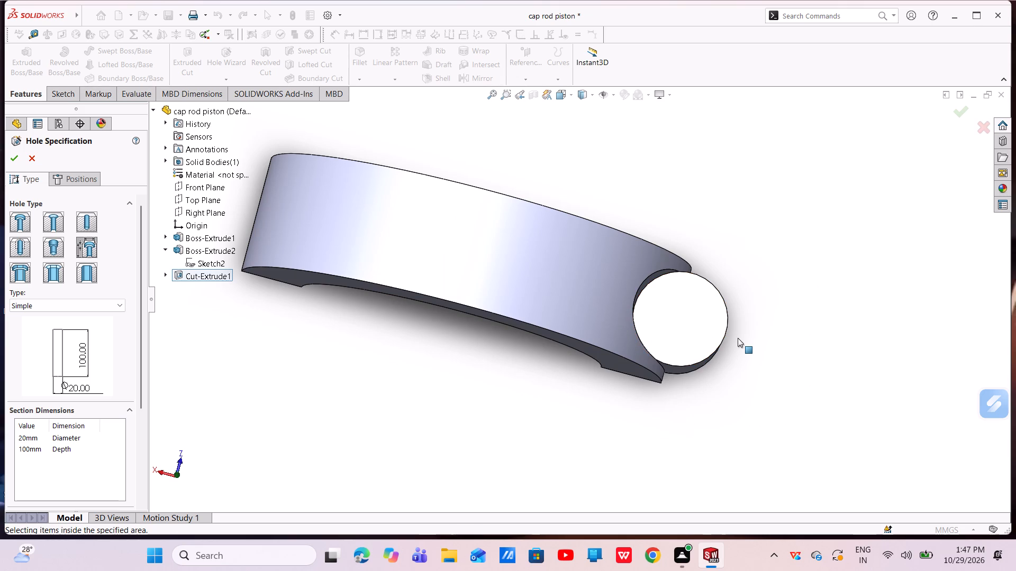
{"action": "left_click", "coordinate": [23, 229]}
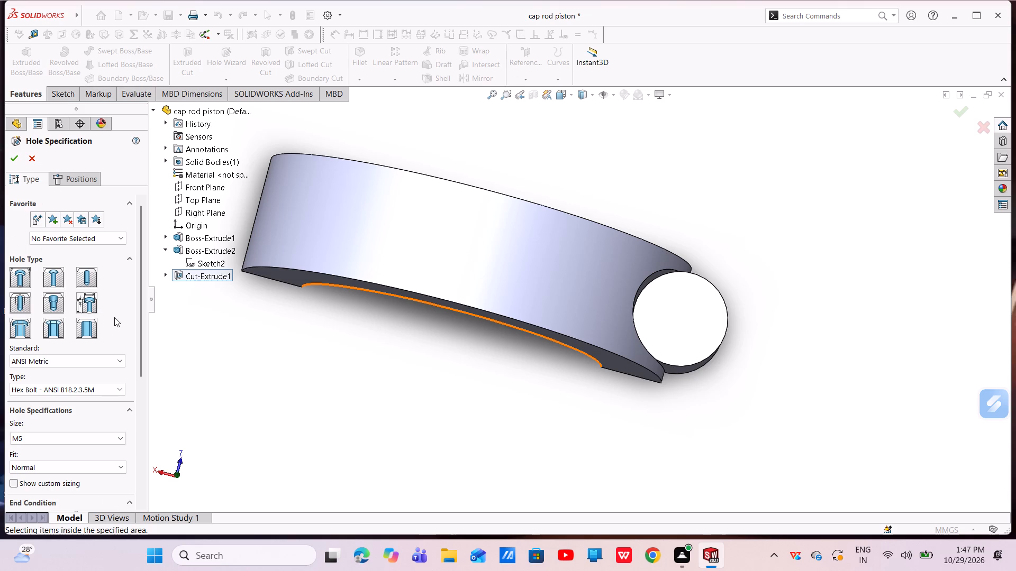
{"action": "left_click", "coordinate": [16, 275]}
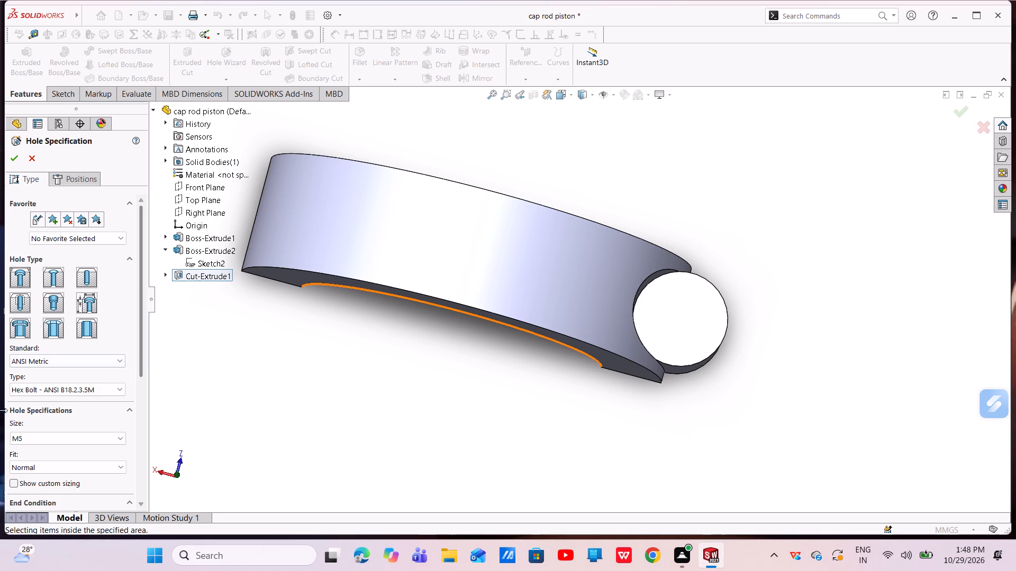
{"action": "left_click", "coordinate": [117, 391]}
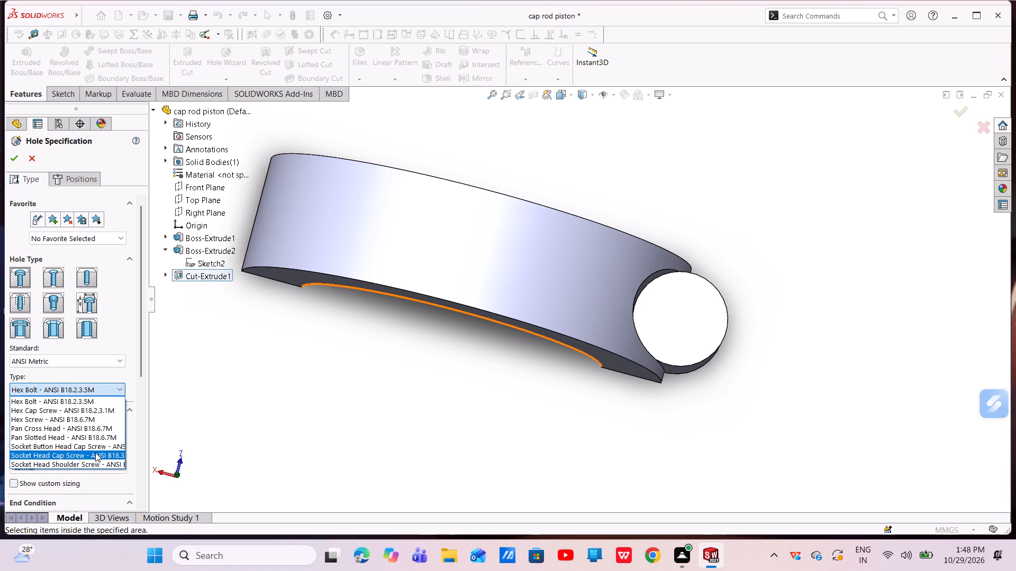
{"action": "left_click", "coordinate": [95, 453]}
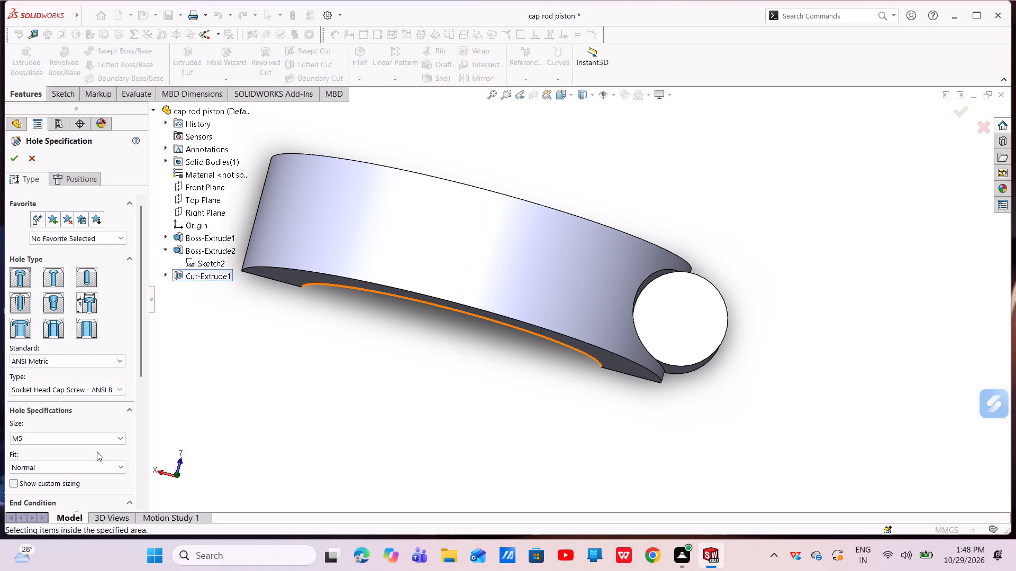
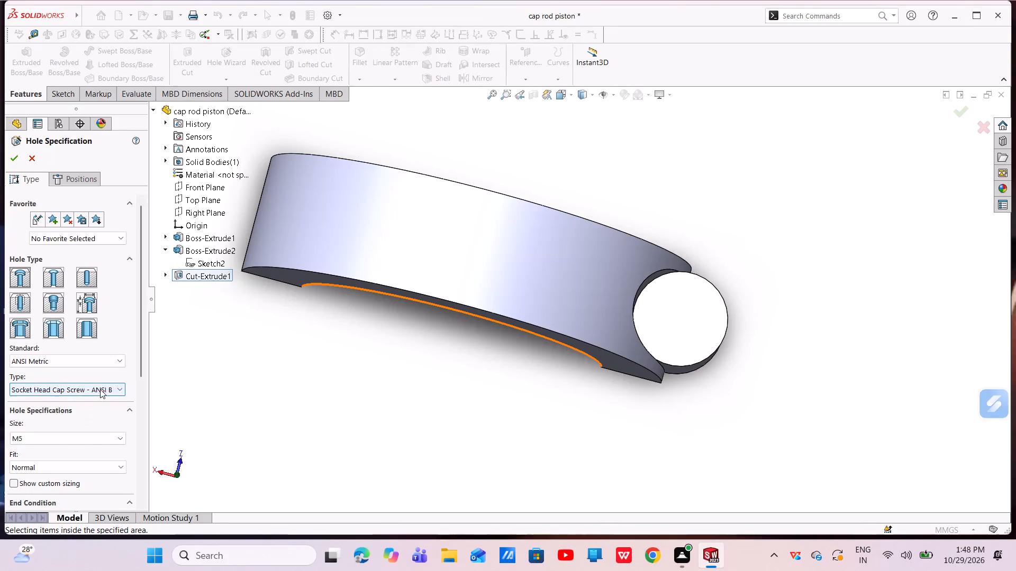
Change the counterbore hole specification to the ANSI Inch standard, Socket Head Cap Screw type, size 5/16.
{"action": "left_click", "coordinate": [100, 389]}
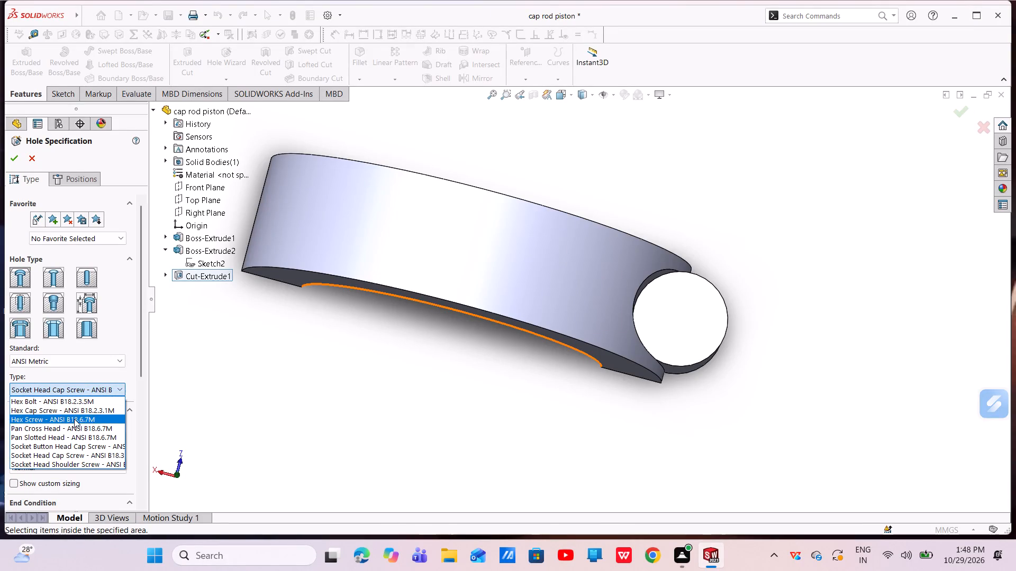
{"action": "scroll", "coordinate": [95, 431], "scroll_direction": "down", "scroll_amount": 4}
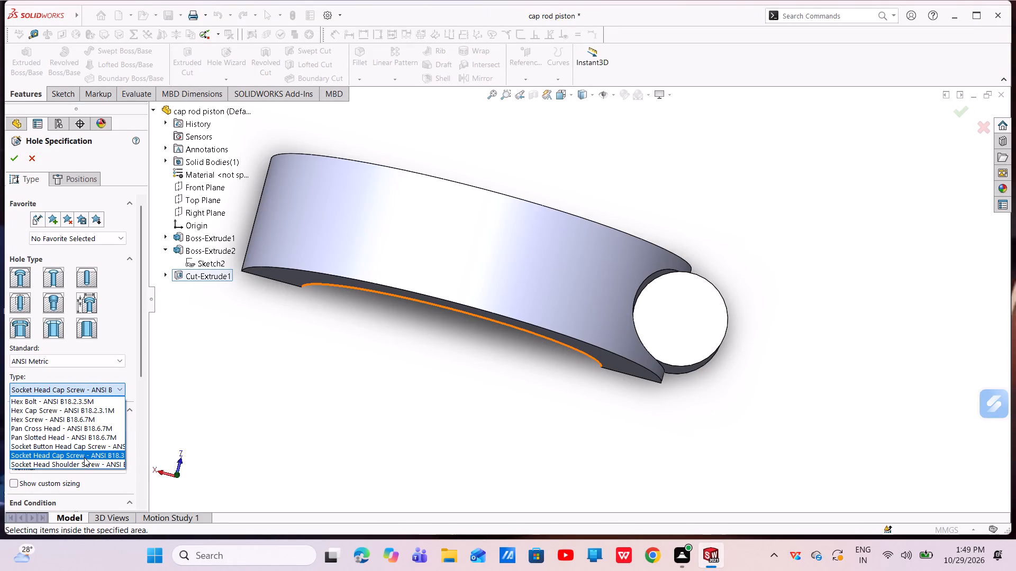
{"action": "left_click", "coordinate": [84, 457]}
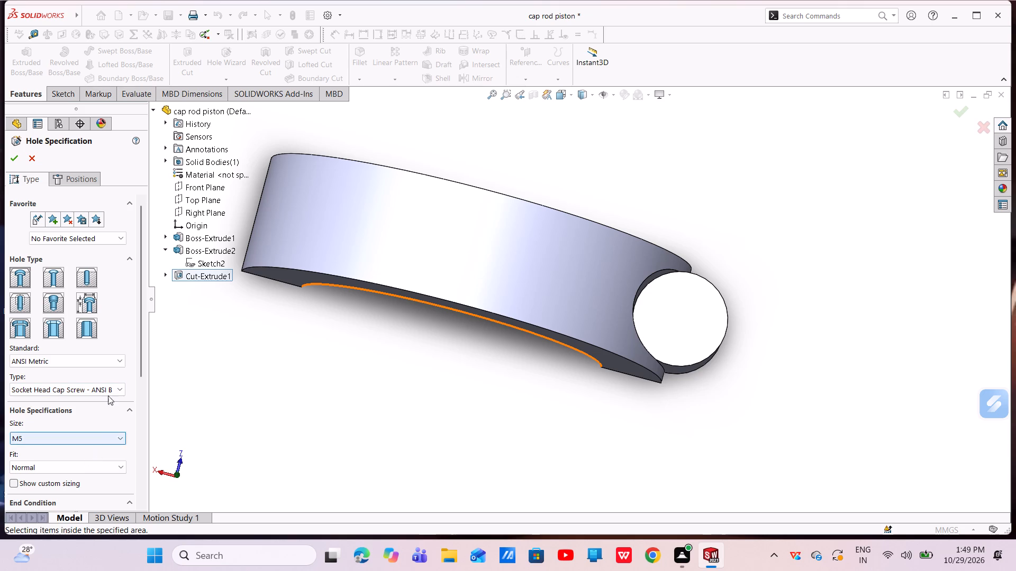
{"action": "left_click", "coordinate": [119, 361]}
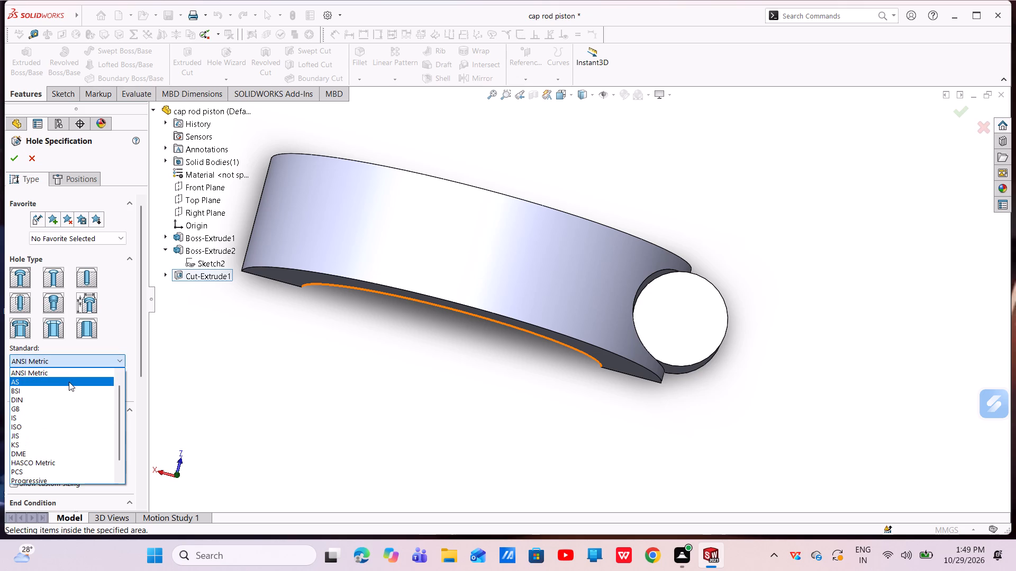
{"action": "scroll", "coordinate": [62, 402], "scroll_direction": "up", "scroll_amount": 3}
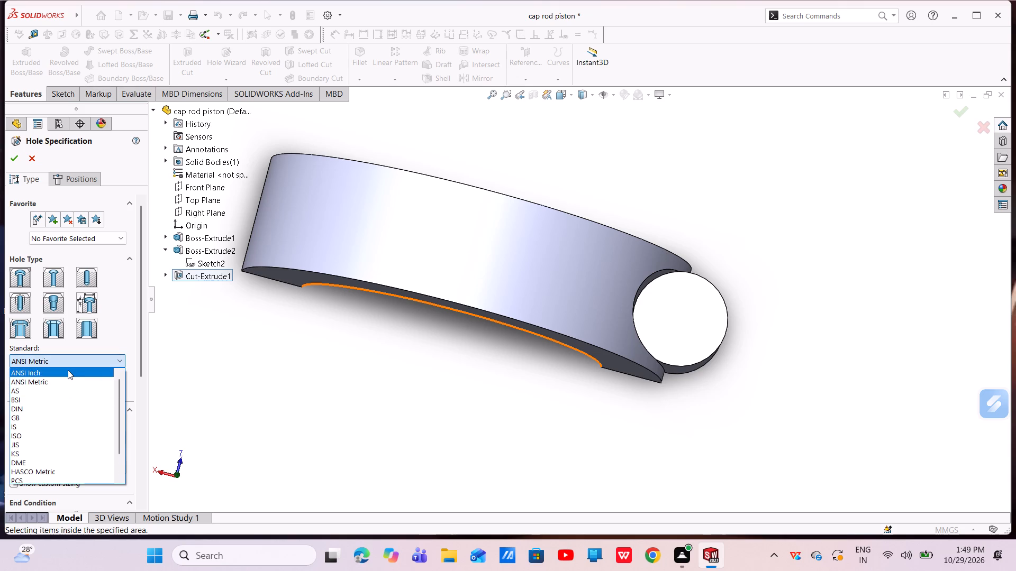
{"action": "left_click", "coordinate": [68, 370]}
{"action": "left_click", "coordinate": [104, 389]}
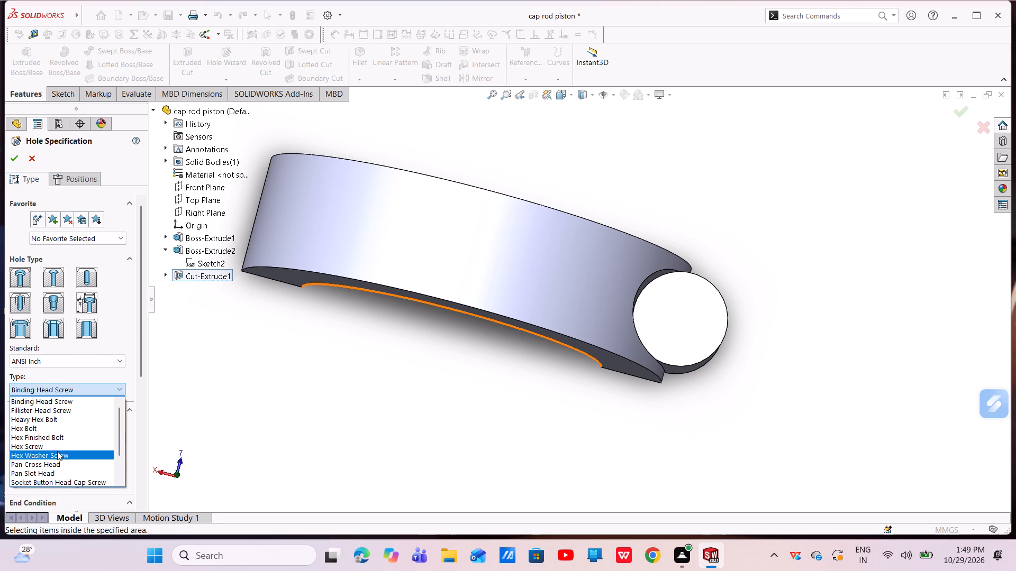
{"action": "scroll", "coordinate": [54, 411], "scroll_direction": "up", "scroll_amount": 1}
{"action": "scroll", "coordinate": [54, 412], "scroll_direction": "down", "scroll_amount": 1}
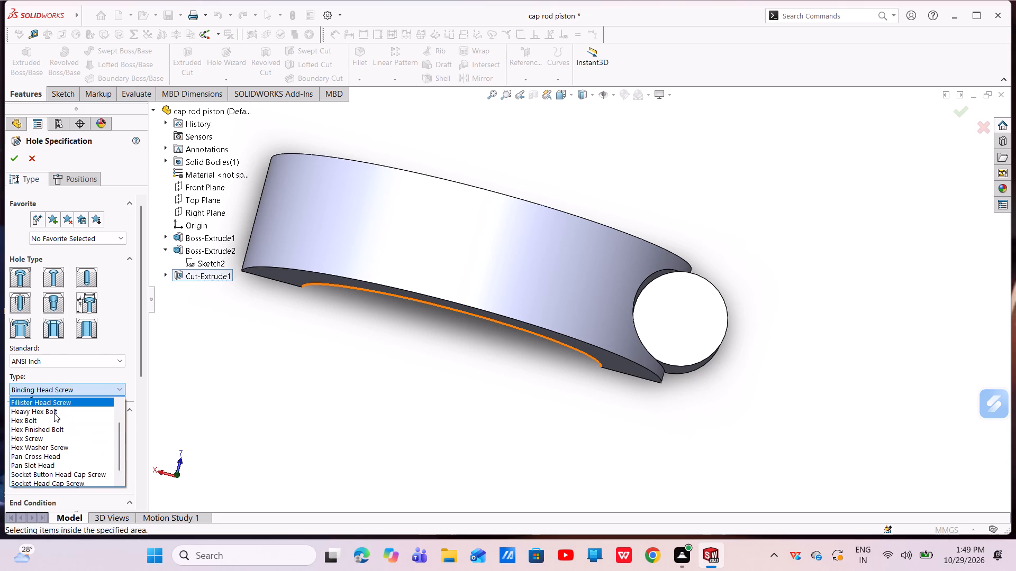
{"action": "scroll", "coordinate": [54, 413], "scroll_direction": "down", "scroll_amount": 1}
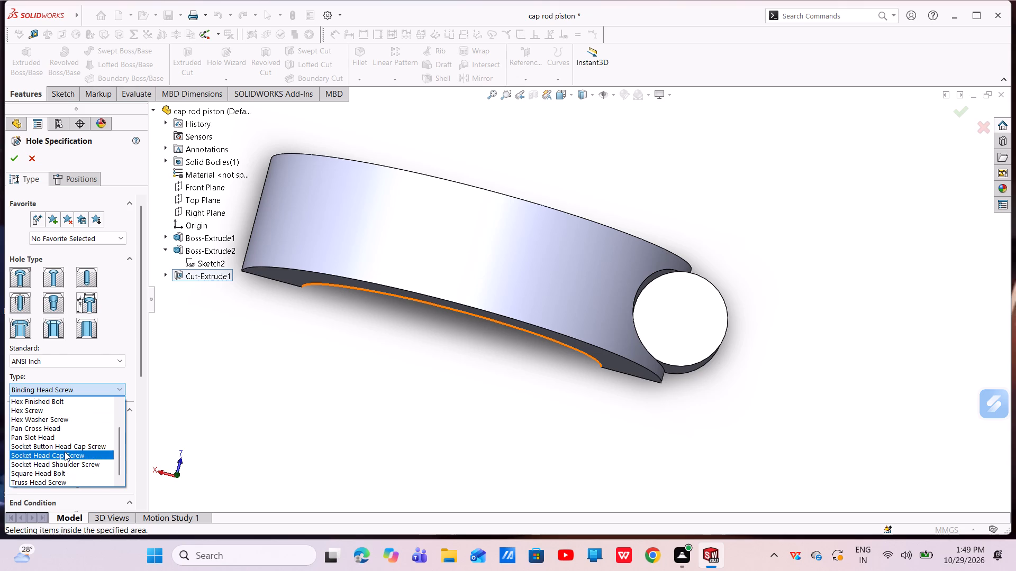
{"action": "left_click", "coordinate": [65, 452]}
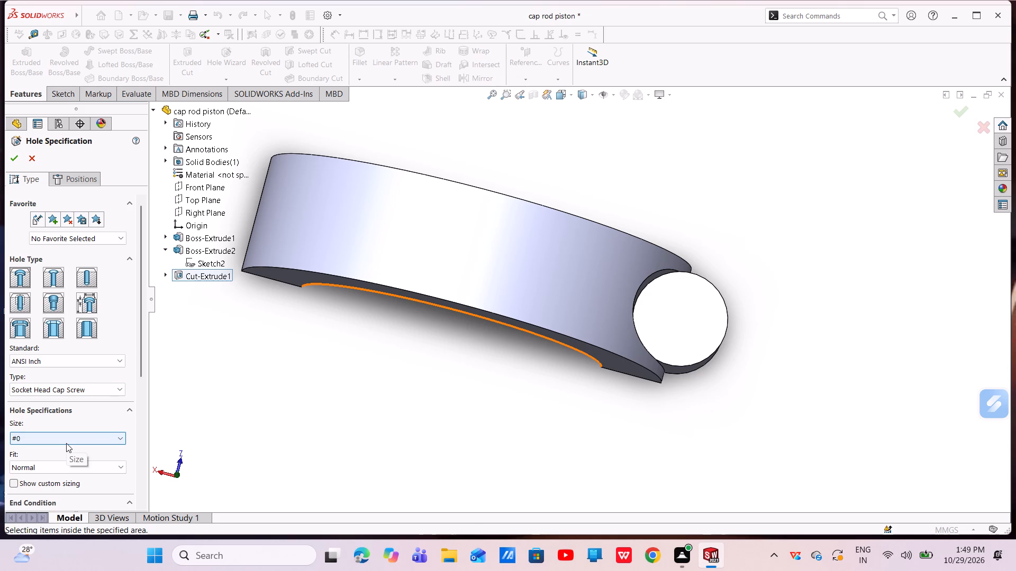
{"action": "left_click", "coordinate": [119, 438]}
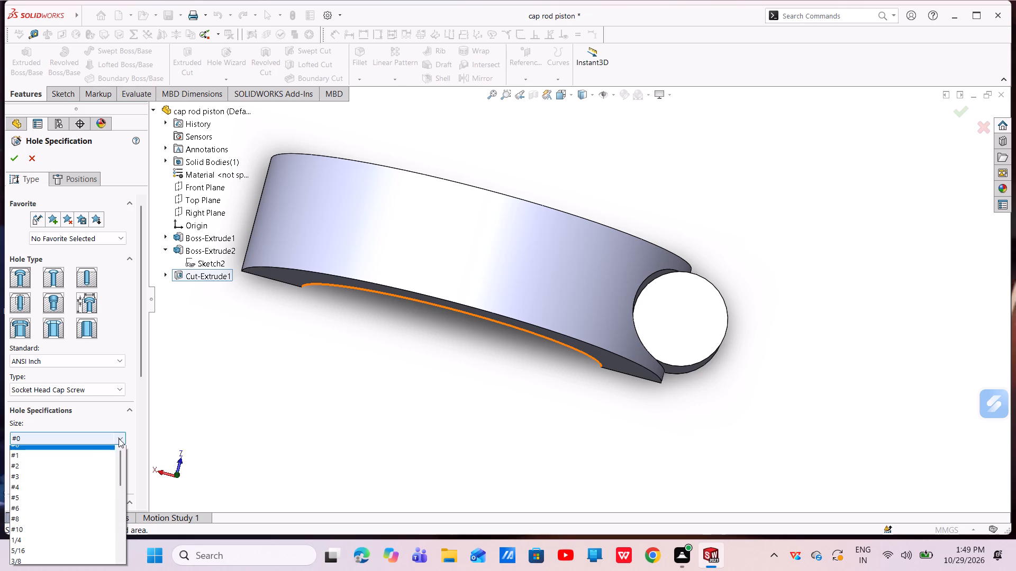
{"action": "scroll", "coordinate": [53, 481], "scroll_direction": "down", "scroll_amount": 2}
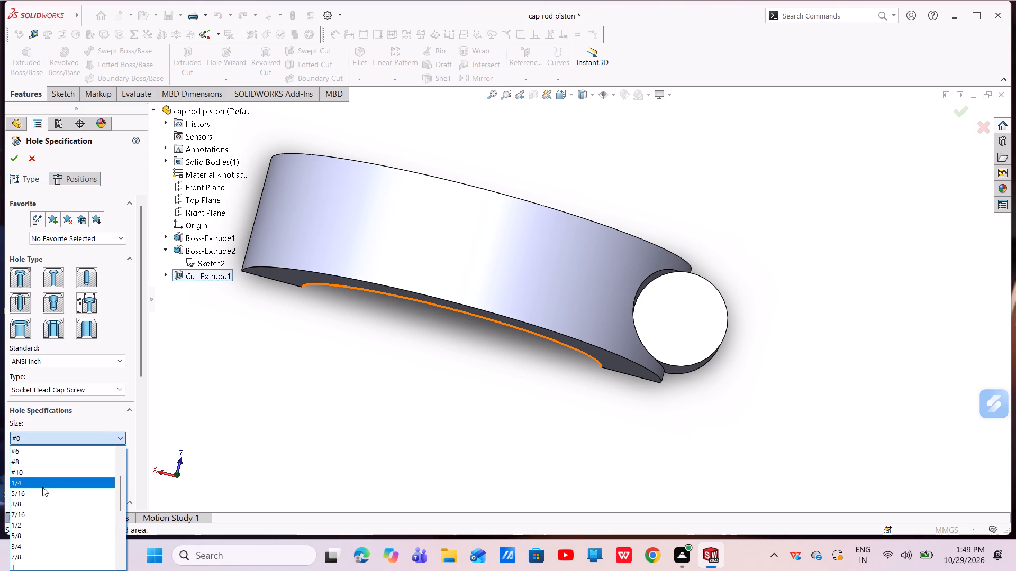
{"action": "left_click", "coordinate": [39, 494]}
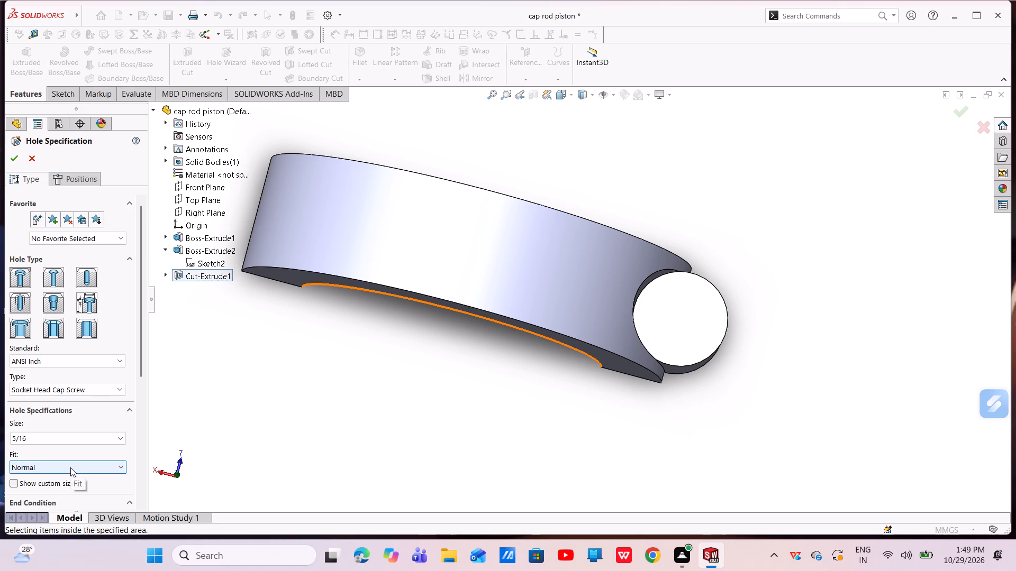
Position the counterbored hole at the centre of the cylindrical boss's flat end face and complete it.
{"action": "left_click", "coordinate": [75, 183]}
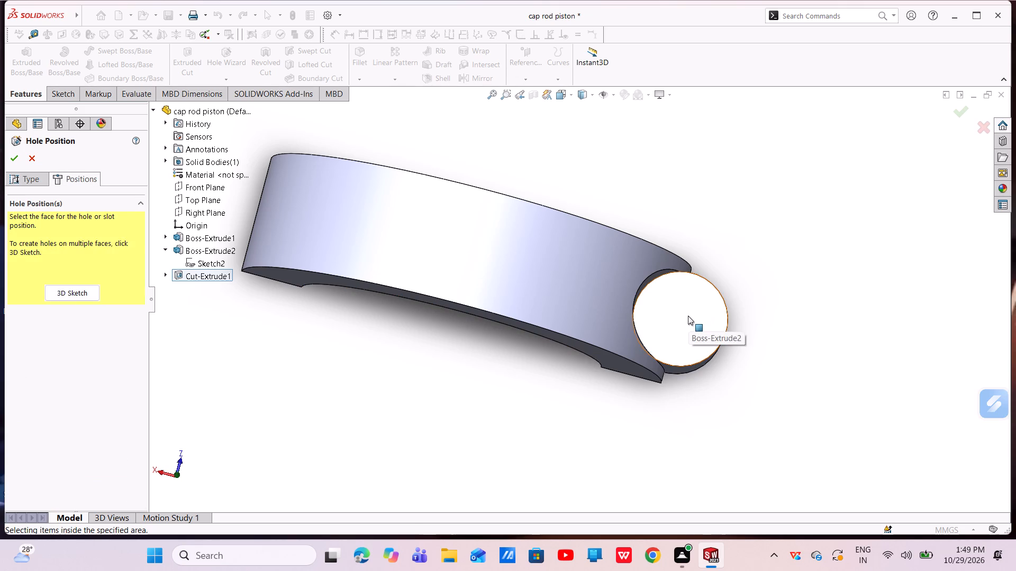
{"action": "left_click", "coordinate": [685, 317]}
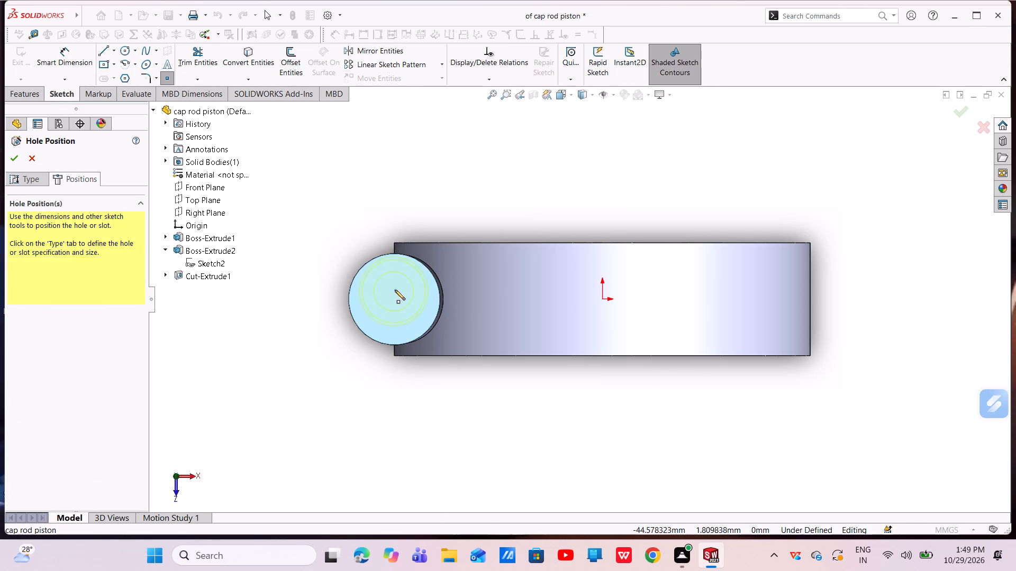
{"action": "left_click", "coordinate": [392, 298]}
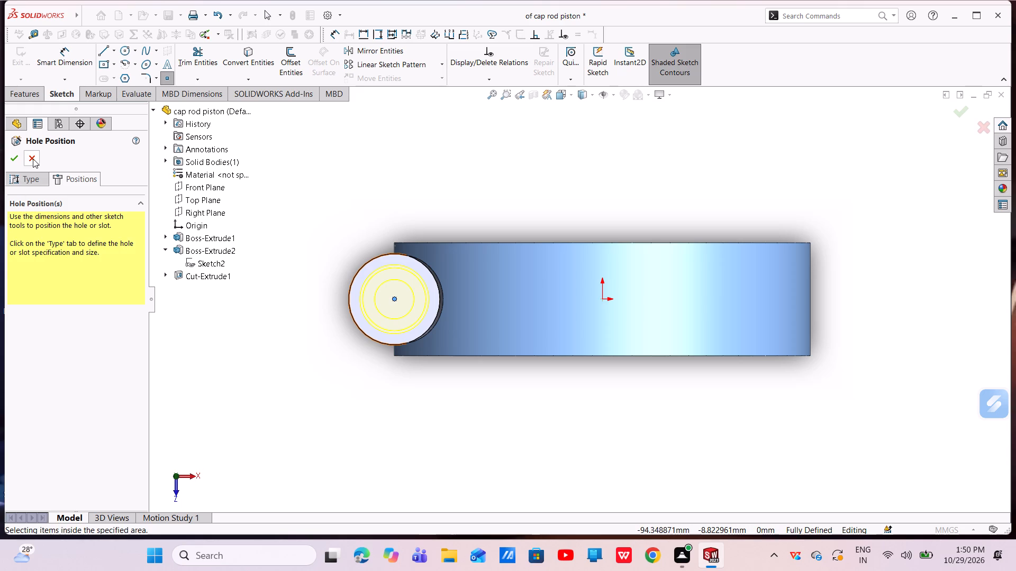
{"action": "left_click", "coordinate": [20, 162]}
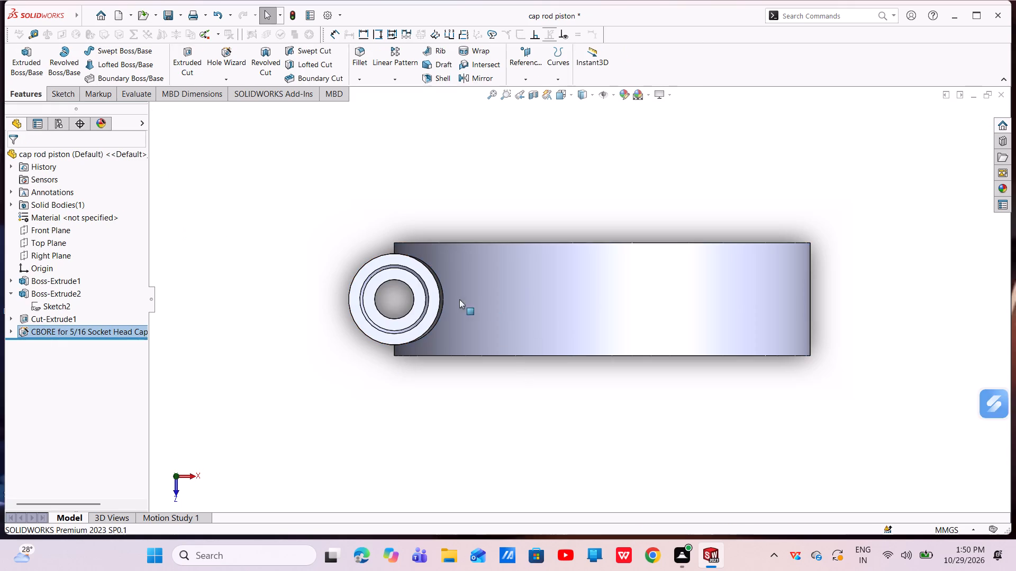
On the half ring's opposite end face, sketch a circle about 20.6 mm in diameter centred on the outer edge's midpoint.
{"action": "scroll", "coordinate": [418, 298], "scroll_direction": "down", "scroll_amount": 5}
{"action": "scroll", "coordinate": [425, 347], "scroll_direction": "up", "scroll_amount": 2}
{"action": "middle_click_drag", "start_coordinate": [425, 345], "coordinate": [444, 270]}
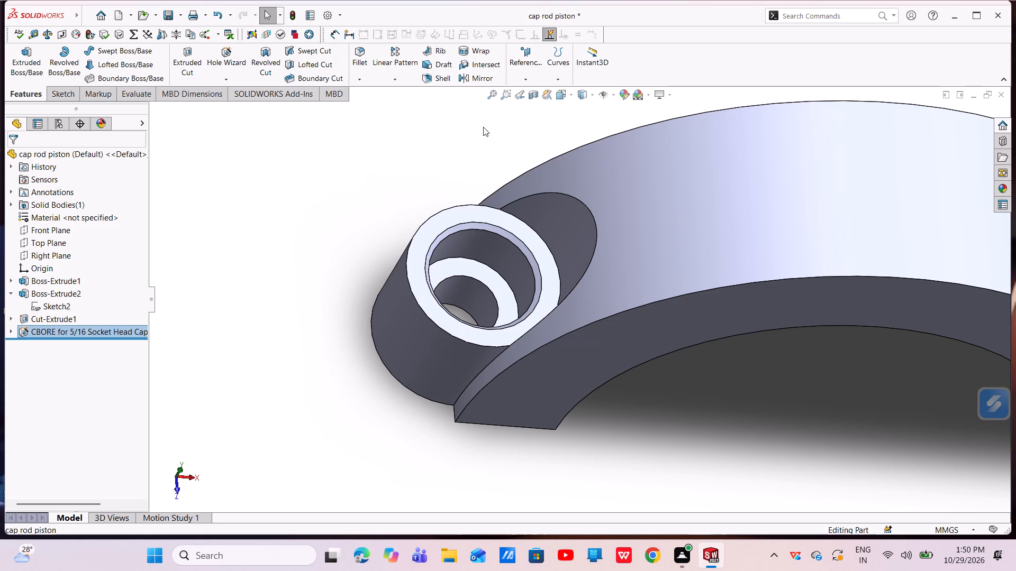
{"action": "scroll", "coordinate": [541, 228], "scroll_direction": "up", "scroll_amount": 4}
{"action": "middle_click_drag", "start_coordinate": [657, 283], "coordinate": [501, 217]}
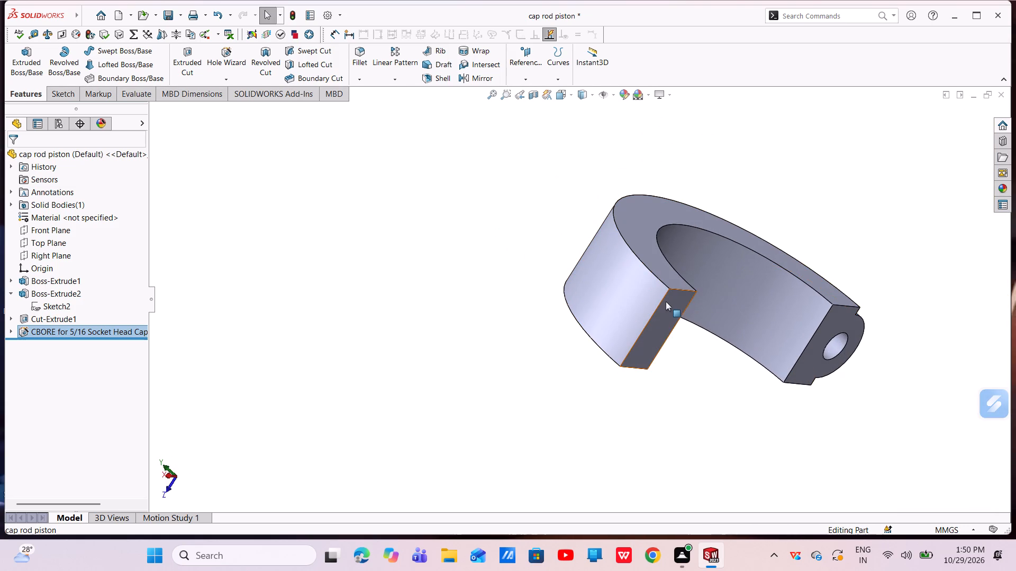
{"action": "left_click", "coordinate": [669, 309]}
{"action": "left_click", "coordinate": [716, 275]}
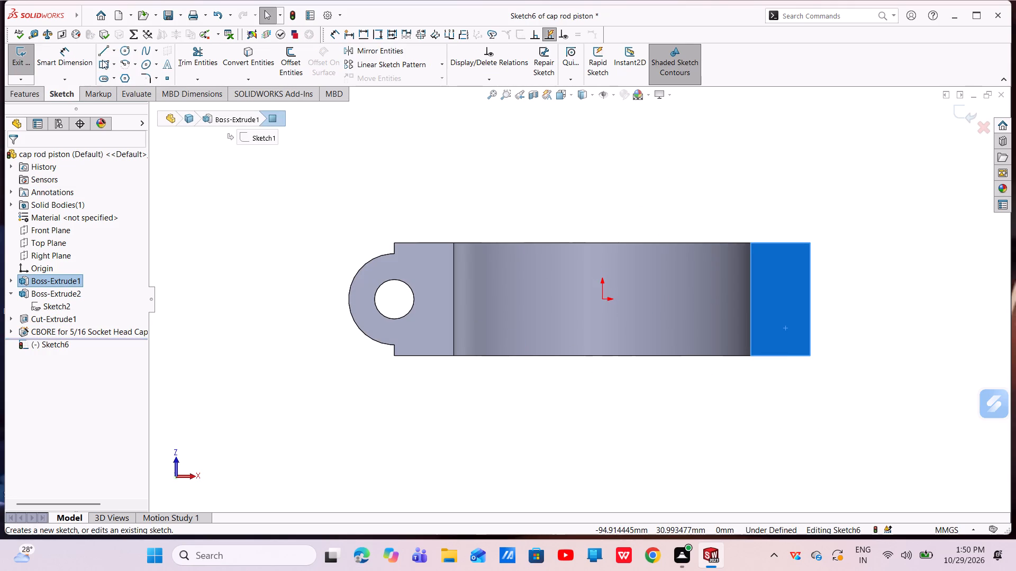
{"action": "left_click", "coordinate": [124, 49]}
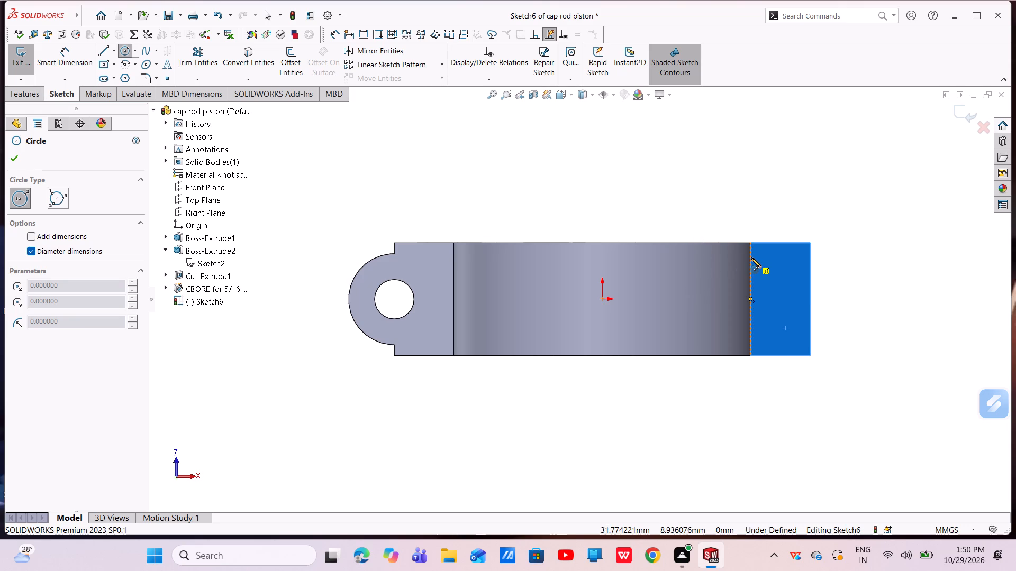
{"action": "left_click", "coordinate": [810, 300]}
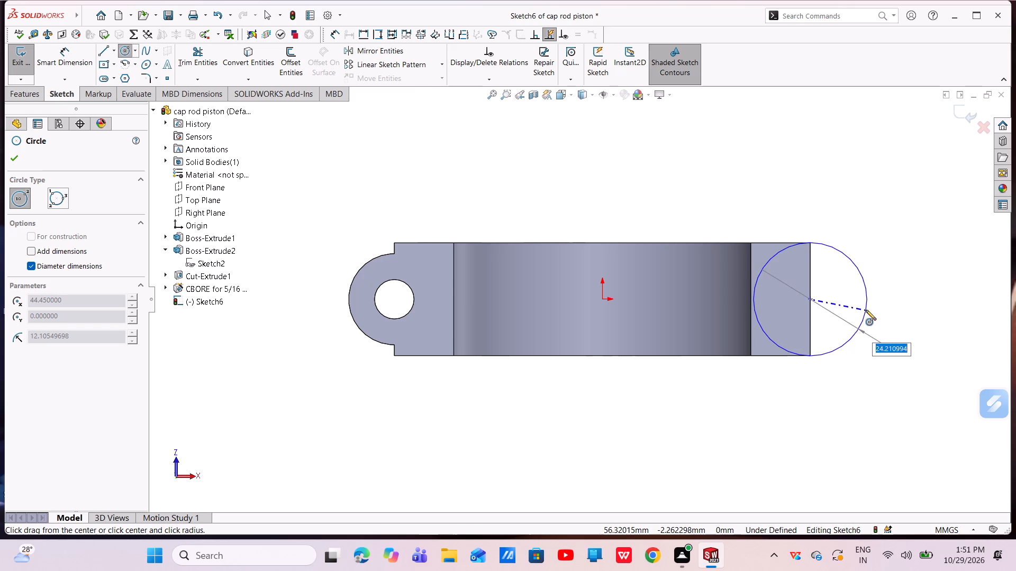
{"action": "left_click", "coordinate": [858, 300]}
{"action": "right_click", "coordinate": [858, 300]}
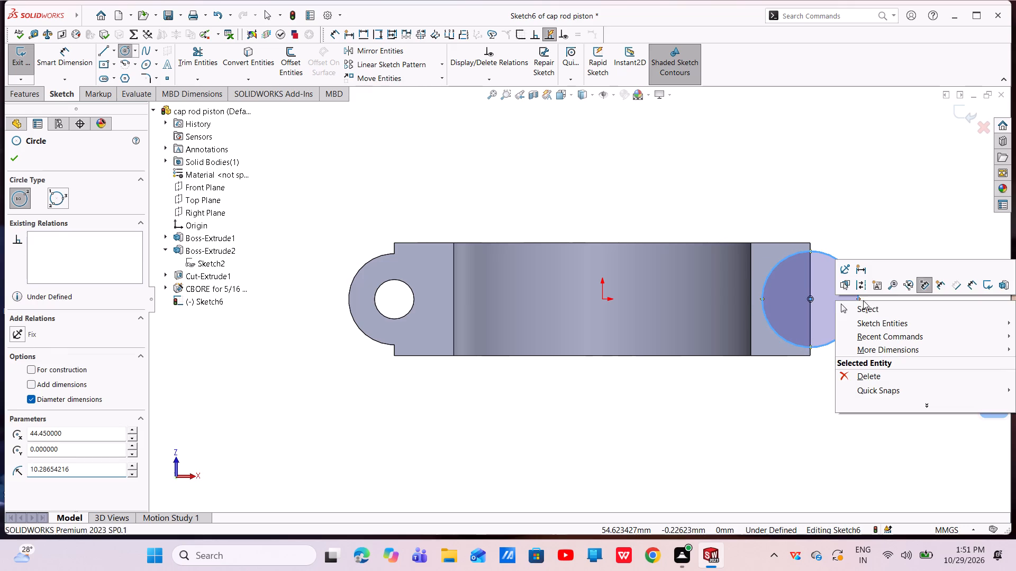
{"action": "left_click", "coordinate": [876, 309]}
Dimension the new circle's diameter at 19.5 mm.
{"action": "left_click", "coordinate": [60, 57]}
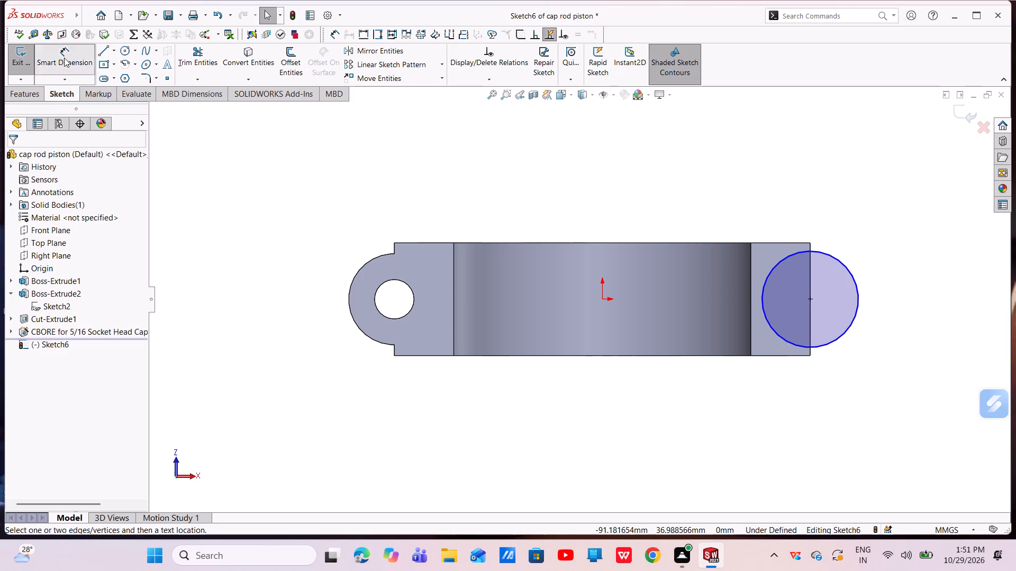
{"action": "left_click", "coordinate": [853, 319]}
{"action": "left_click", "coordinate": [880, 225]}
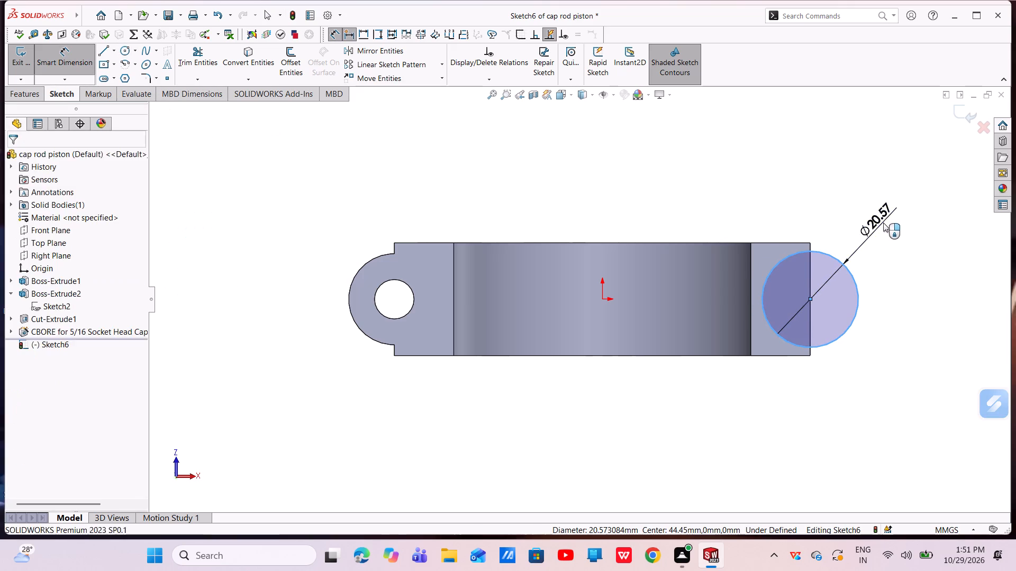
{"action": "key", "text": "BackSpace"}
{"action": "type", "text": "19.5"}
{"action": "key", "text": "Return"}
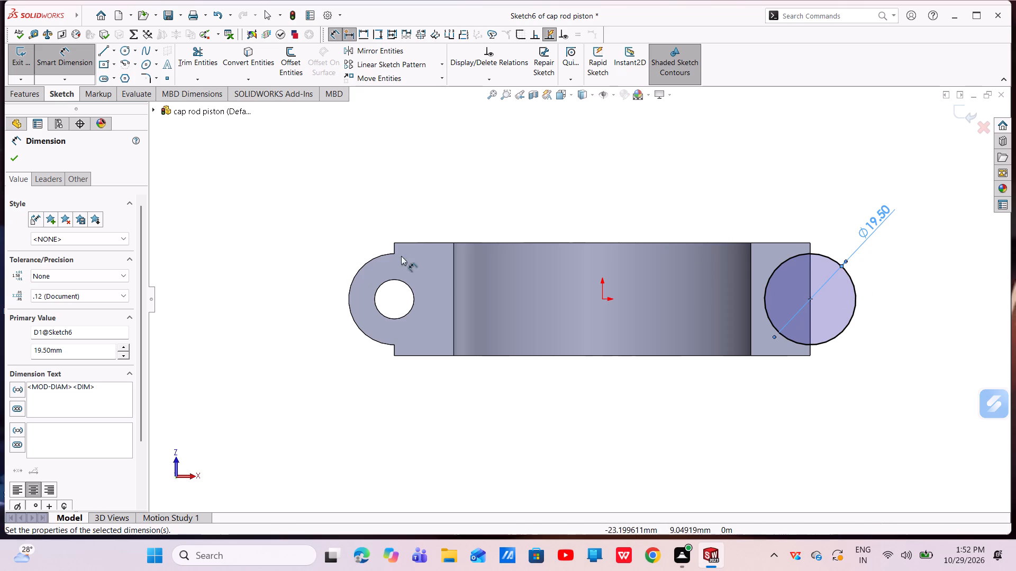
{"action": "left_click", "coordinate": [9, 160]}
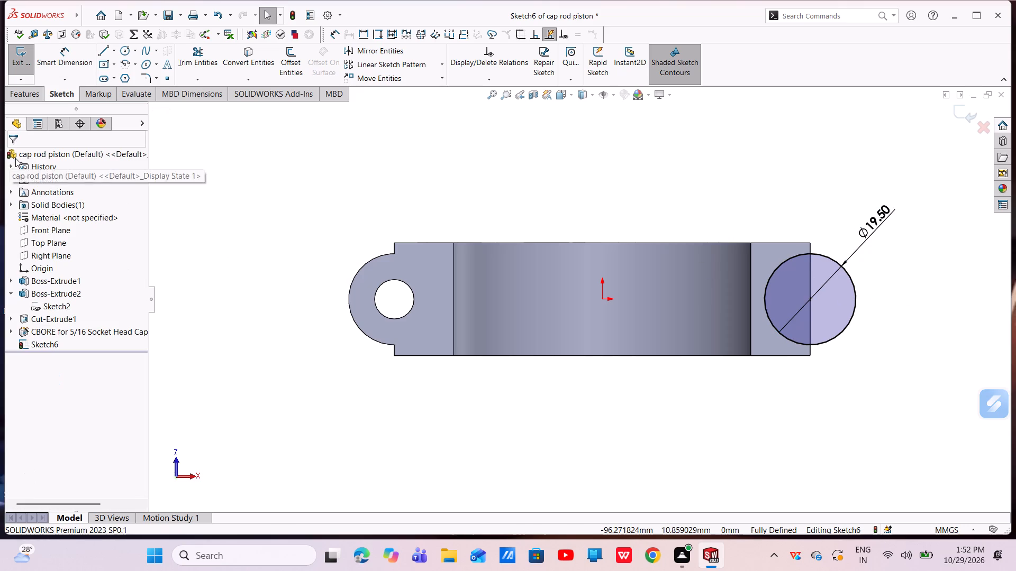
Extrude the circle in the reversed direction with a Blind depth of 15.25 mm, merged with the half ring.
{"action": "left_click", "coordinate": [24, 93]}
{"action": "left_click", "coordinate": [36, 74]}
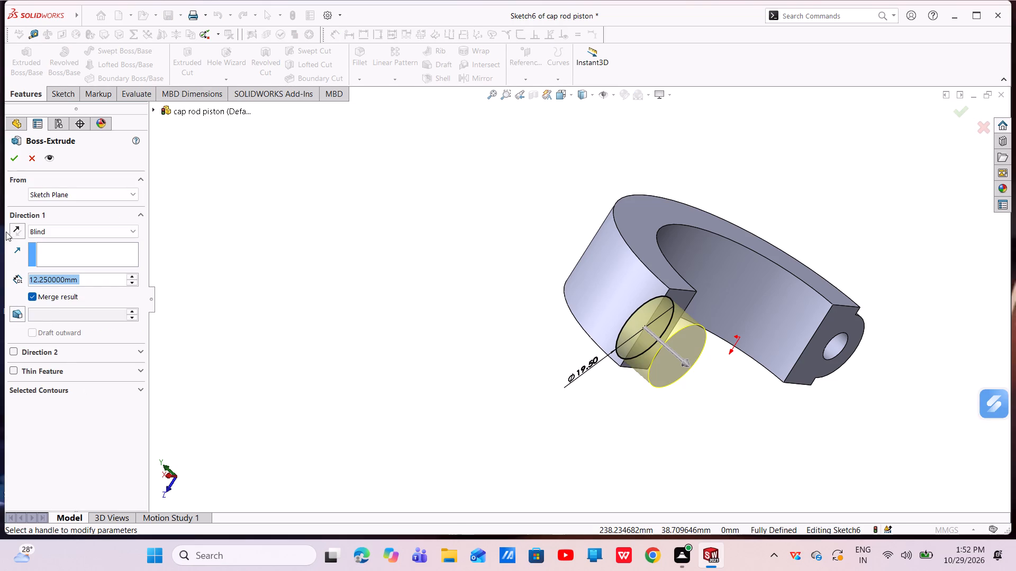
{"action": "left_click", "coordinate": [16, 229]}
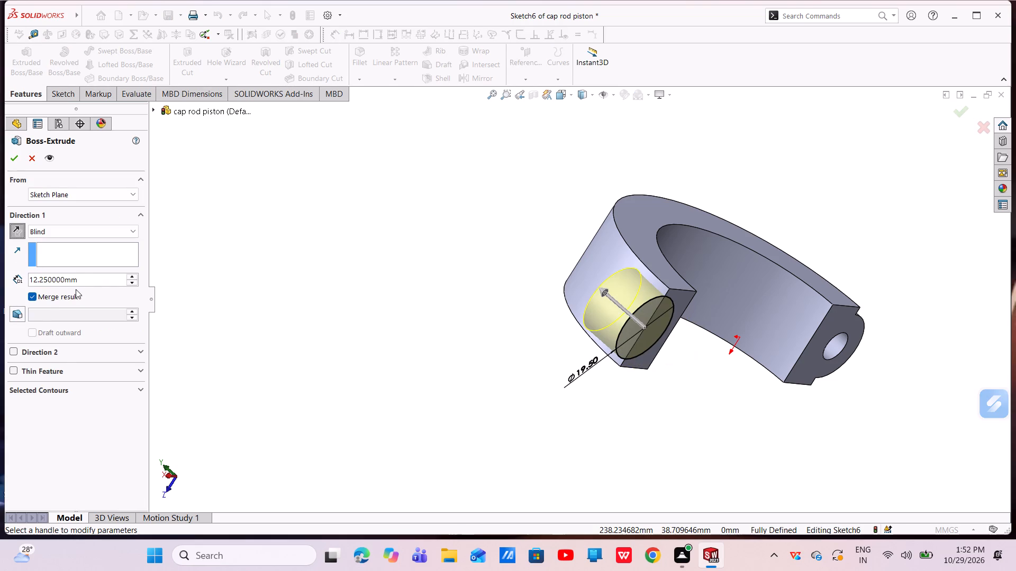
{"action": "left_click_drag", "start_coordinate": [81, 282], "coordinate": [27, 278]}
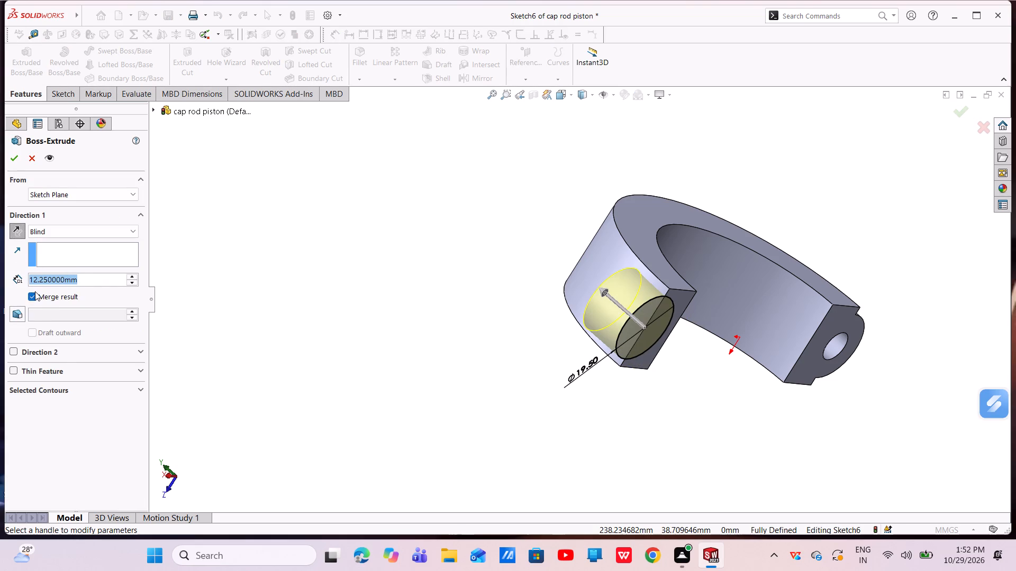
{"action": "key", "text": "BackSpace"}
{"action": "type", "text": "15.25"}
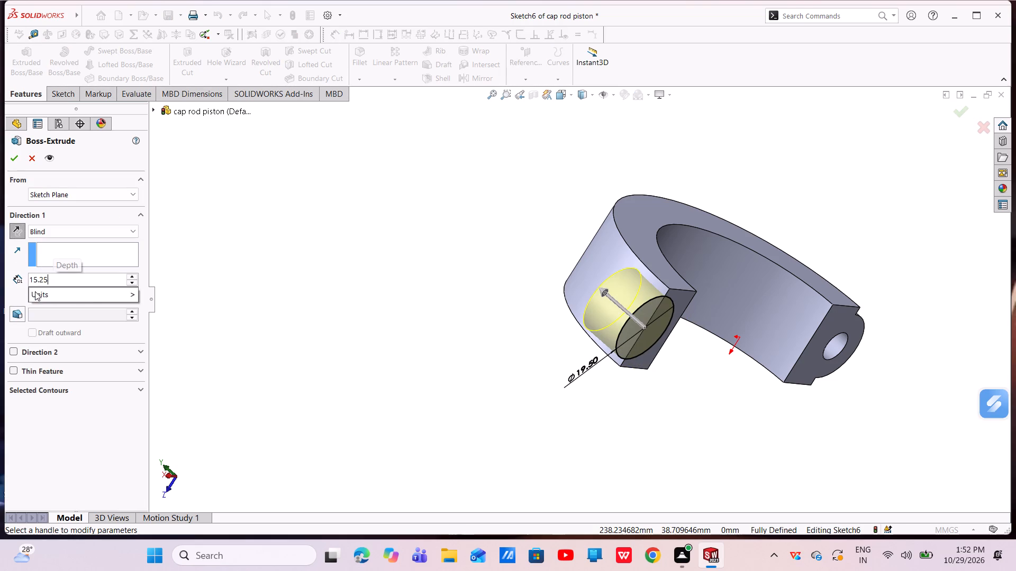
{"action": "key", "text": "Return"}
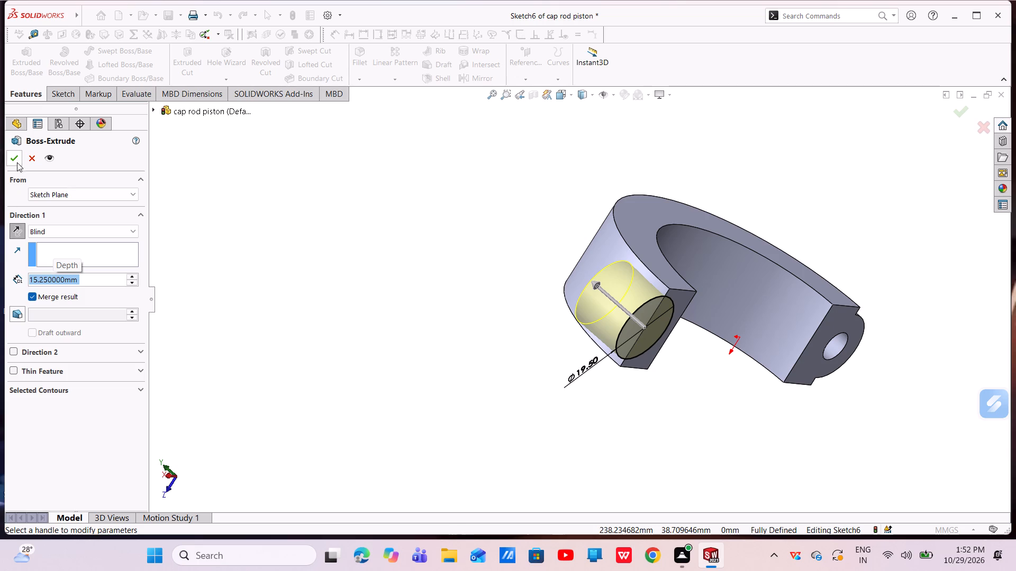
{"action": "left_click", "coordinate": [17, 159]}
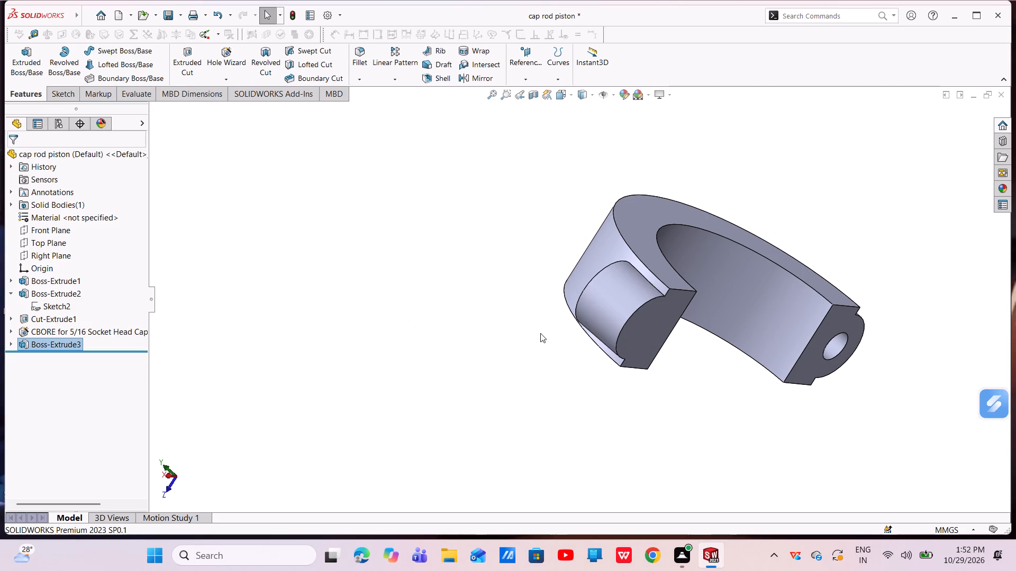
Cut-extrude the newer boss's circle sketch from a reversed 15.25 mm offset, Blind 15.25 mm deep, with a 3° outward draft.
{"action": "left_click", "coordinate": [178, 61]}
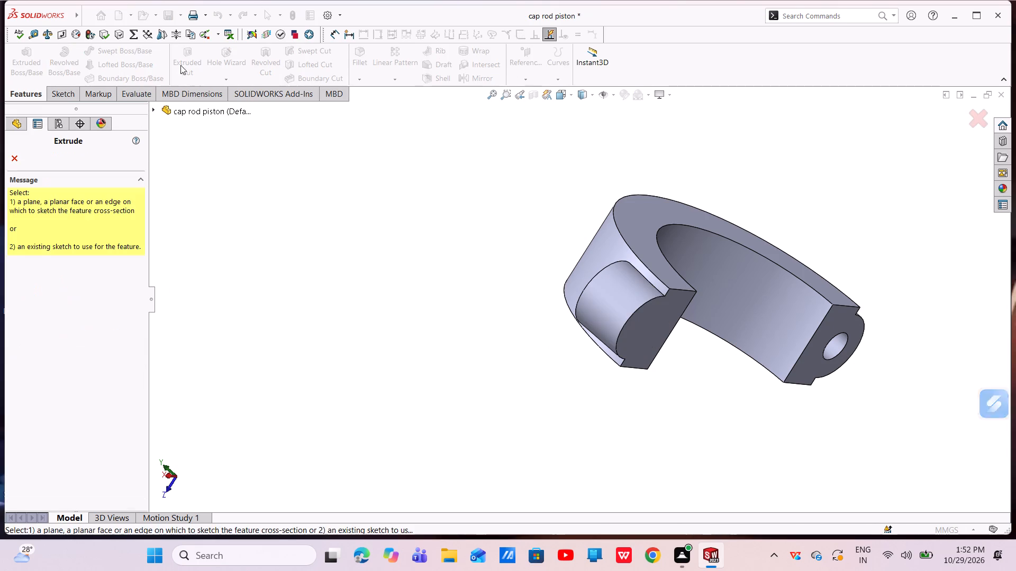
{"action": "left_click", "coordinate": [152, 112]}
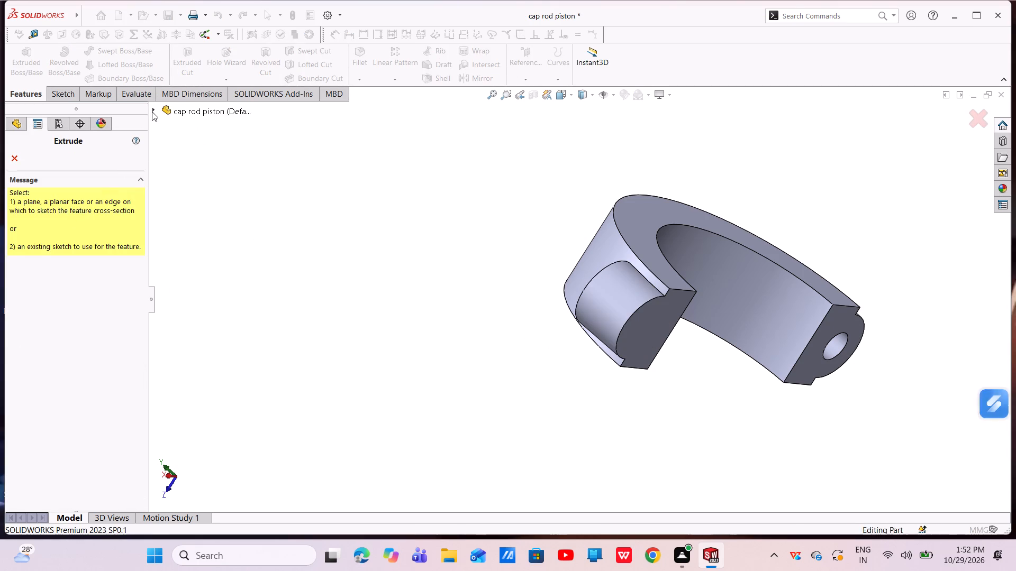
{"action": "left_click", "coordinate": [167, 110]}
{"action": "left_click", "coordinate": [175, 112]}
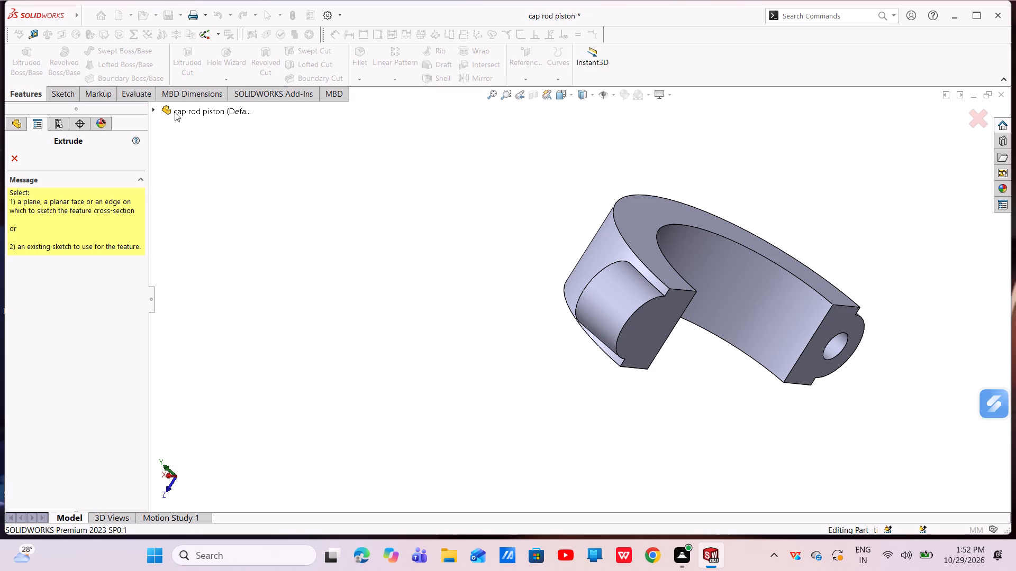
{"action": "left_click", "coordinate": [152, 108]}
{"action": "left_click", "coordinate": [187, 110]}
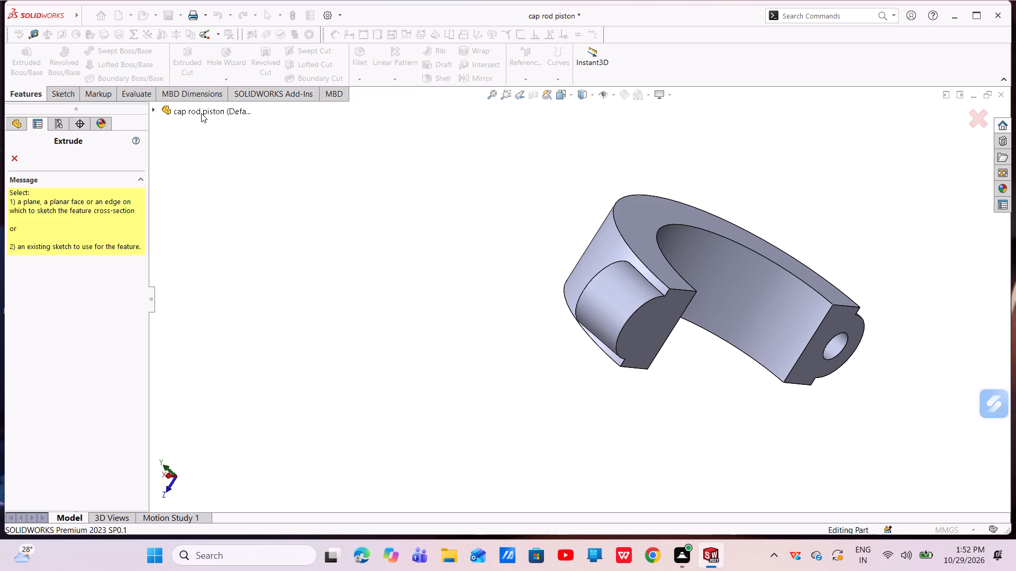
{"action": "left_click", "coordinate": [214, 115]}
{"action": "left_click", "coordinate": [152, 110]}
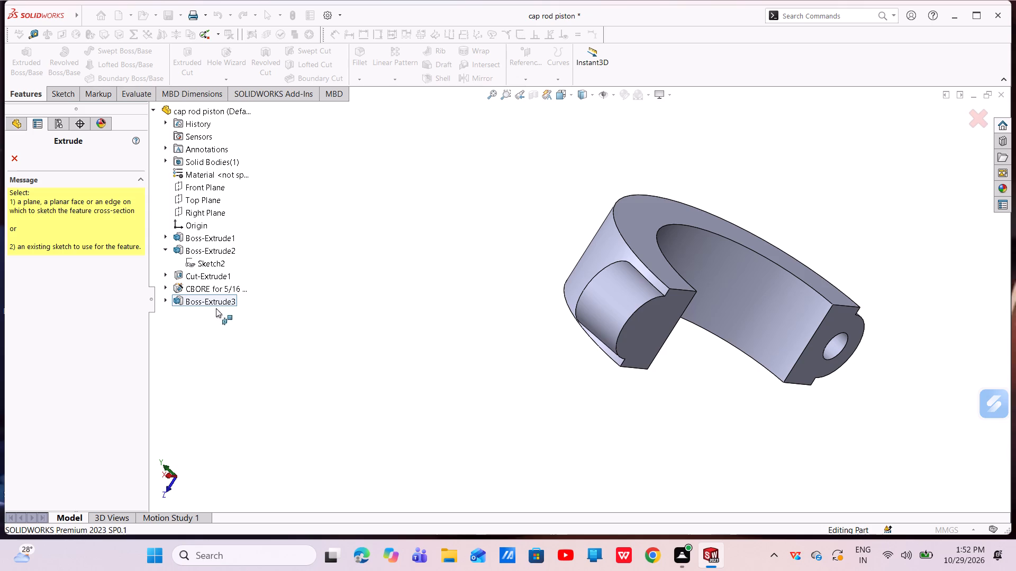
{"action": "left_click", "coordinate": [168, 299]}
{"action": "left_click", "coordinate": [215, 310]}
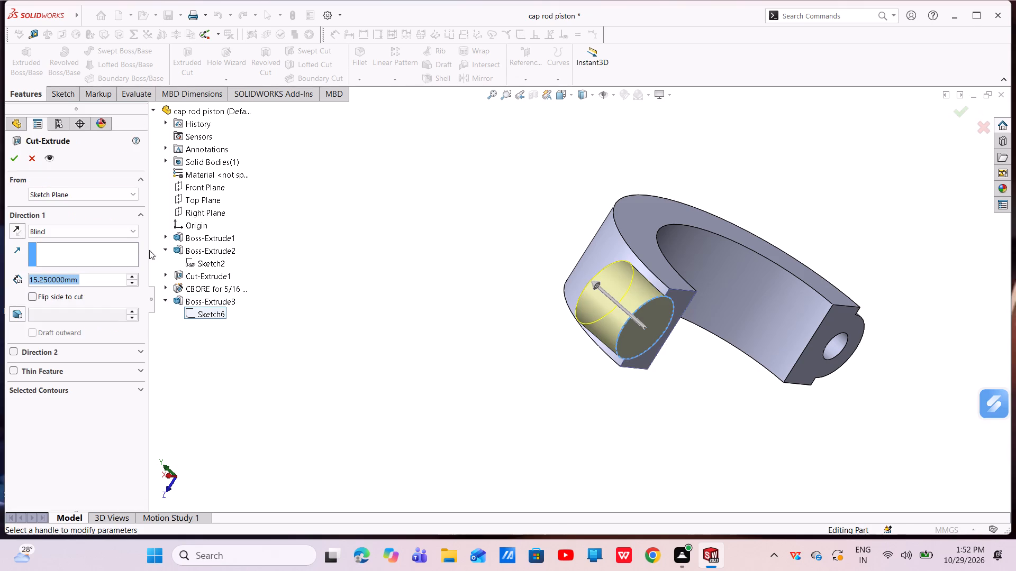
{"action": "left_click", "coordinate": [81, 195]}
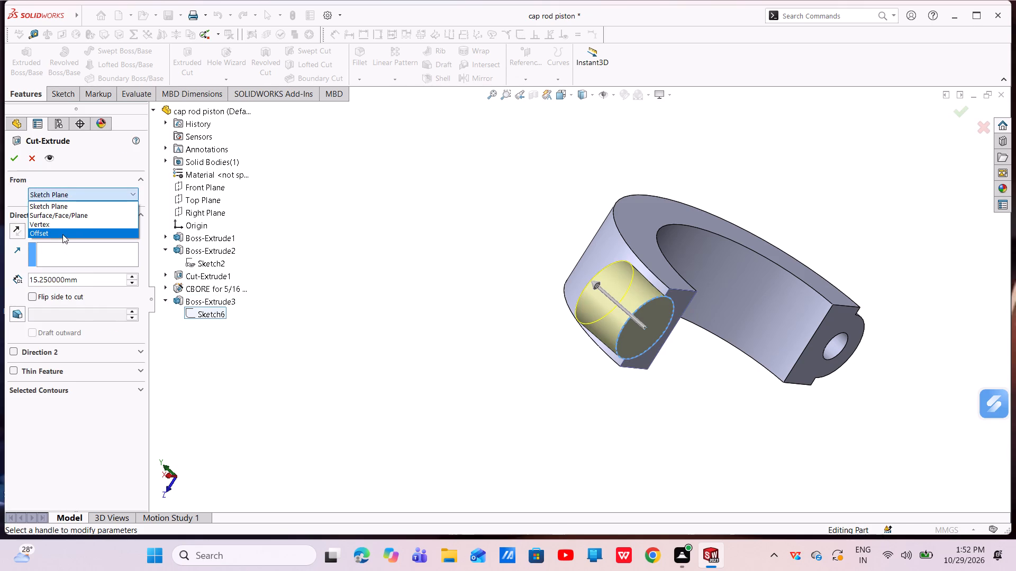
{"action": "left_click", "coordinate": [62, 234]}
{"action": "left_click_drag", "start_coordinate": [92, 214], "coordinate": [16, 219]}
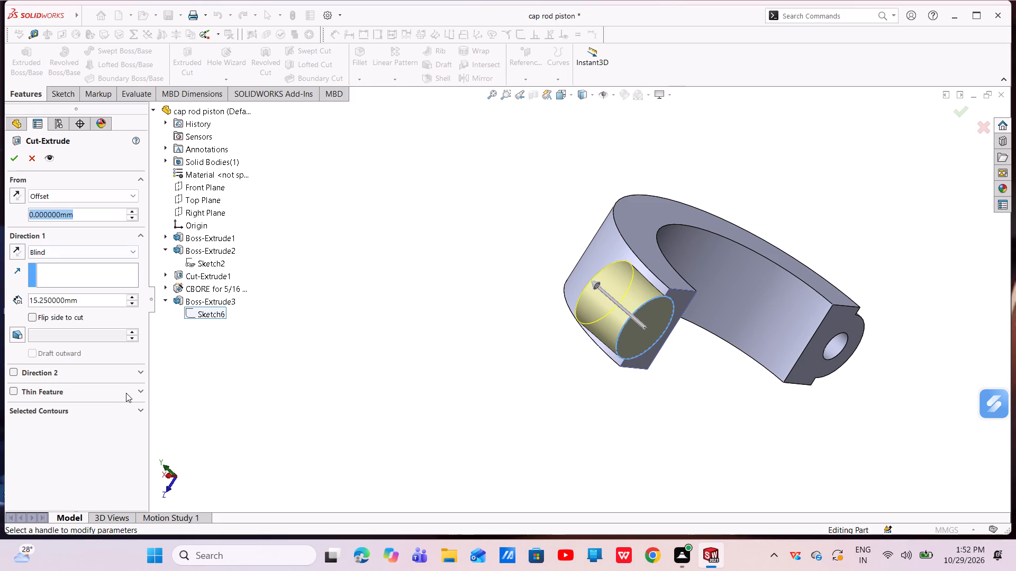
{"action": "key", "text": "BackSpace"}
{"action": "type", "text": "15"}
{"action": "type", "text": ".2"}
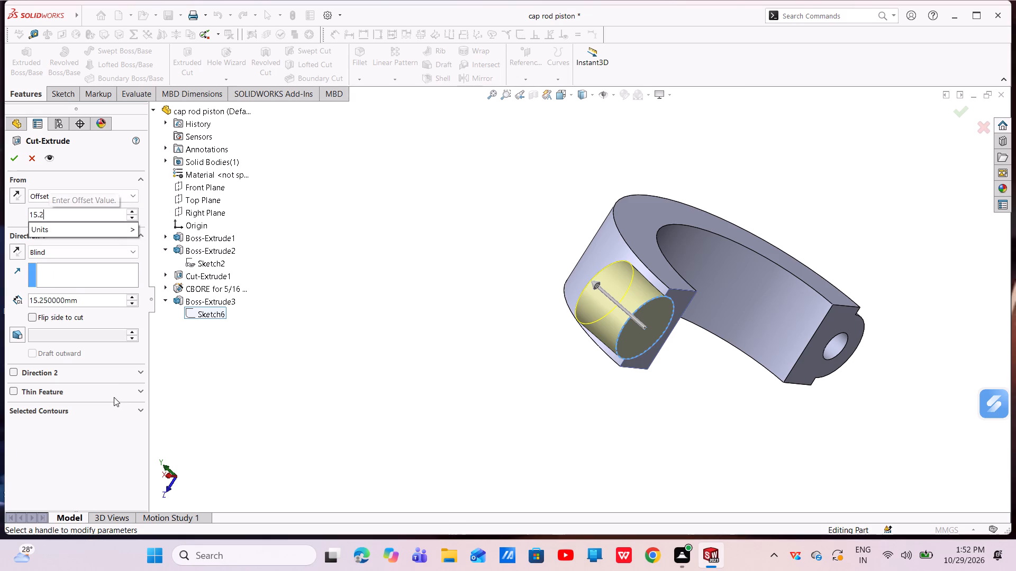
{"action": "key", "text": "5"}
{"action": "key", "text": "Return"}
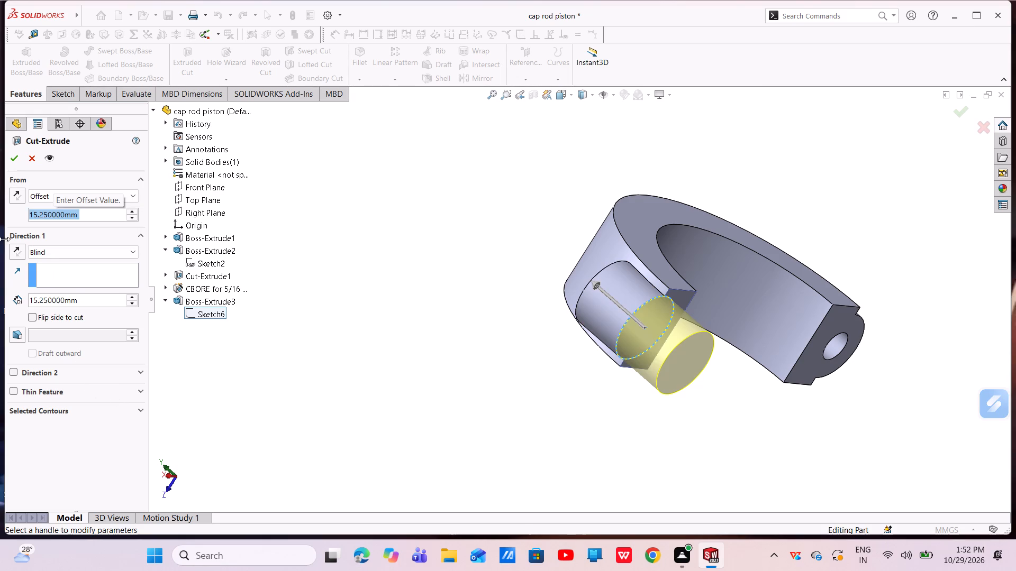
{"action": "left_click", "coordinate": [17, 193]}
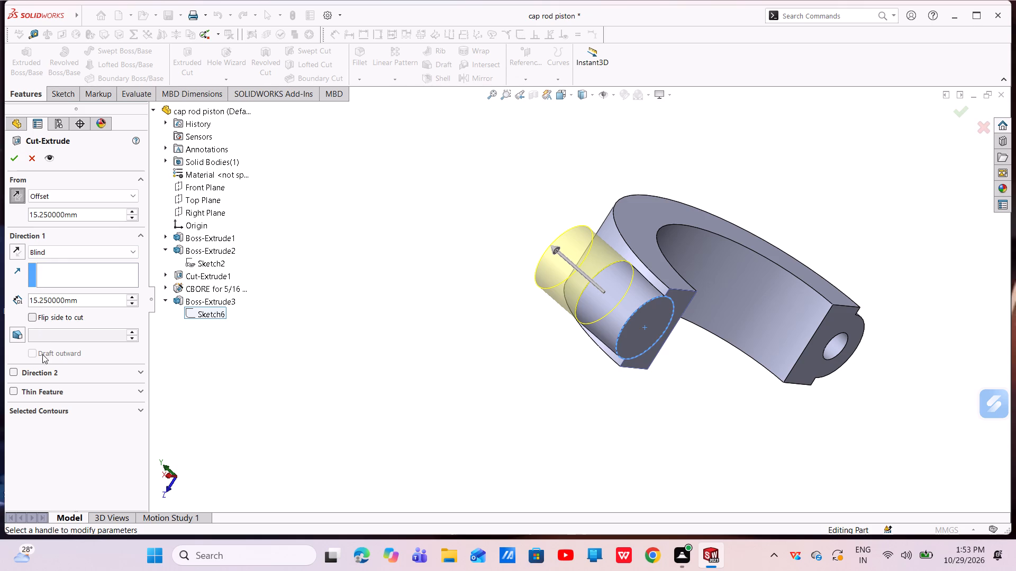
{"action": "left_click", "coordinate": [17, 336]}
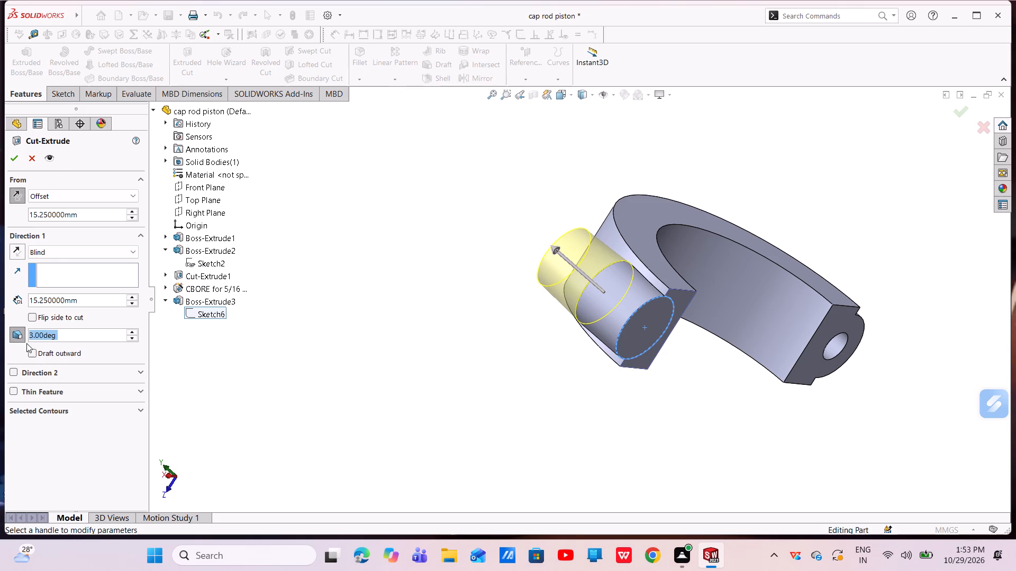
{"action": "left_click", "coordinate": [33, 354]}
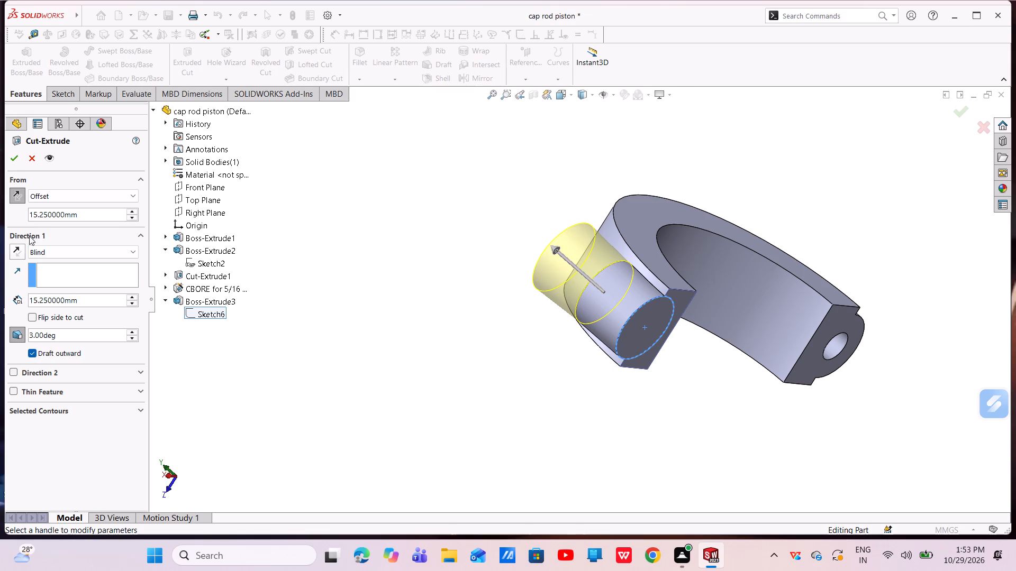
{"action": "left_click", "coordinate": [11, 160]}
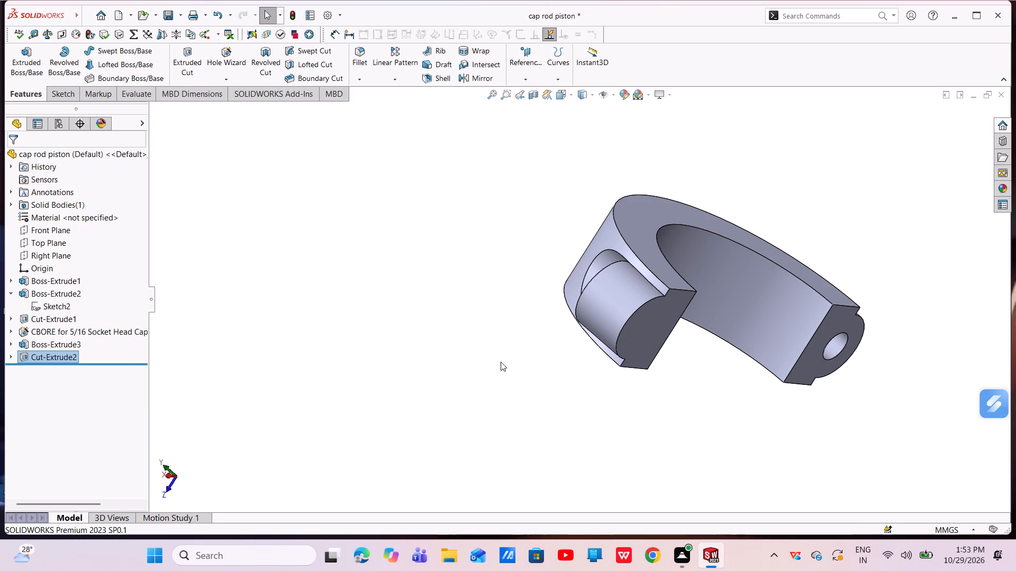
Add a Through All counterbored hole for an ANSI Inch 5/16 socket head cap screw at the centre of the solid boss's flat outer face.
{"action": "scroll", "coordinate": [610, 302], "scroll_direction": "down", "scroll_amount": 3}
{"action": "scroll", "coordinate": [615, 302], "scroll_direction": "up", "scroll_amount": 5}
{"action": "middle_click_drag", "start_coordinate": [611, 330], "coordinate": [721, 257]}
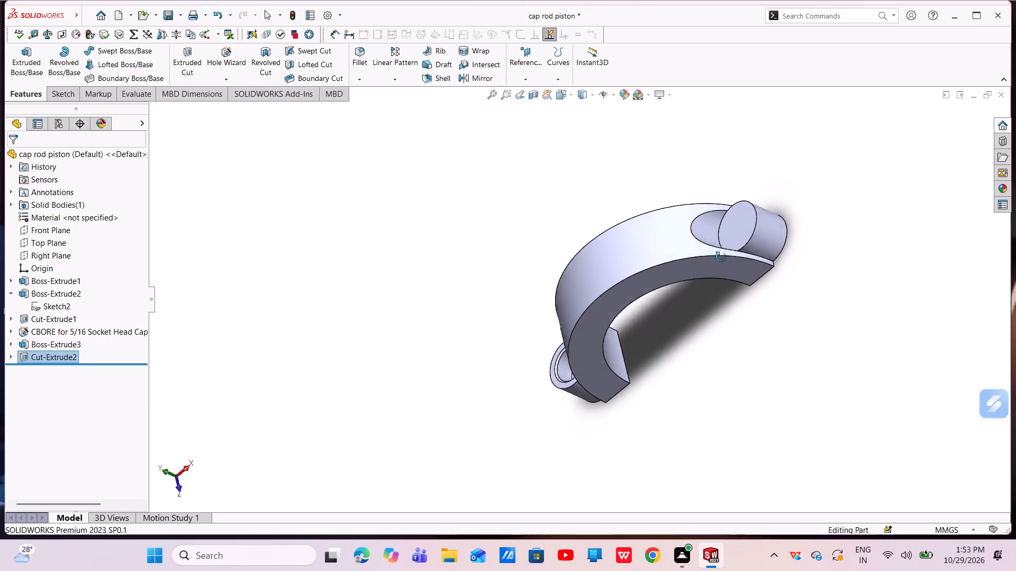
{"action": "middle_click_drag", "start_coordinate": [721, 257], "coordinate": [685, 296]}
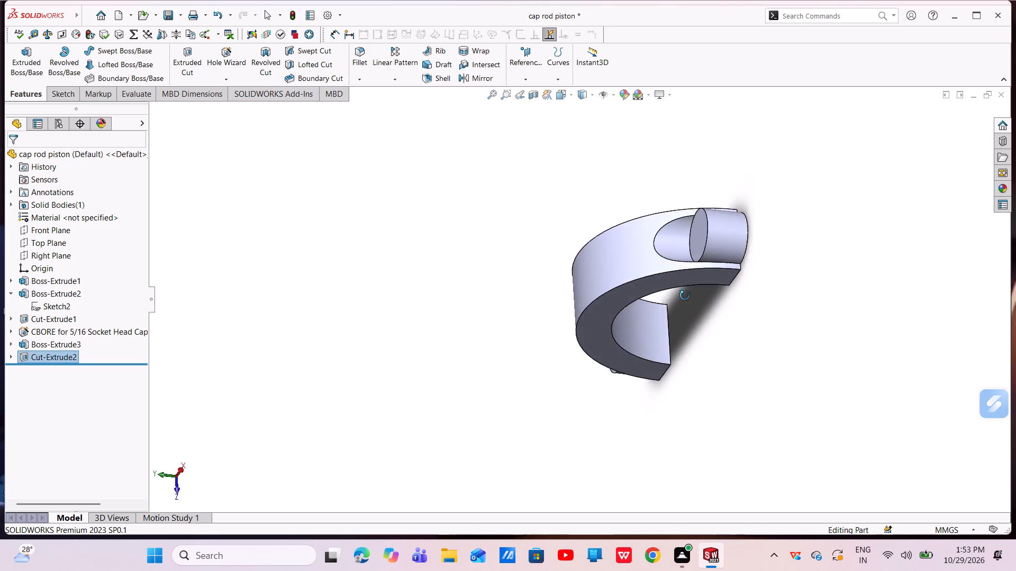
{"action": "middle_click_drag", "start_coordinate": [685, 296], "coordinate": [757, 353]}
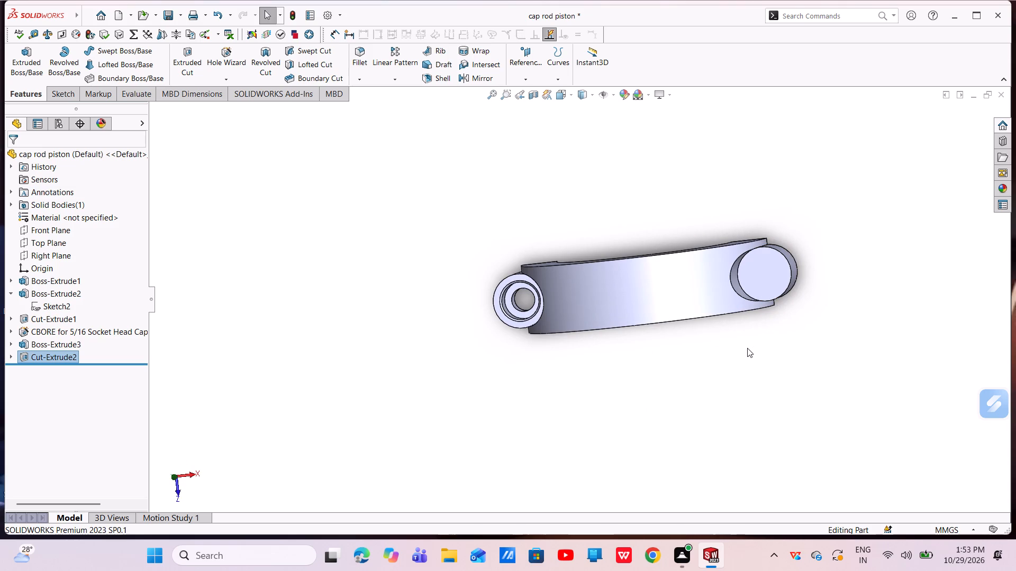
{"action": "left_click", "coordinate": [231, 55]}
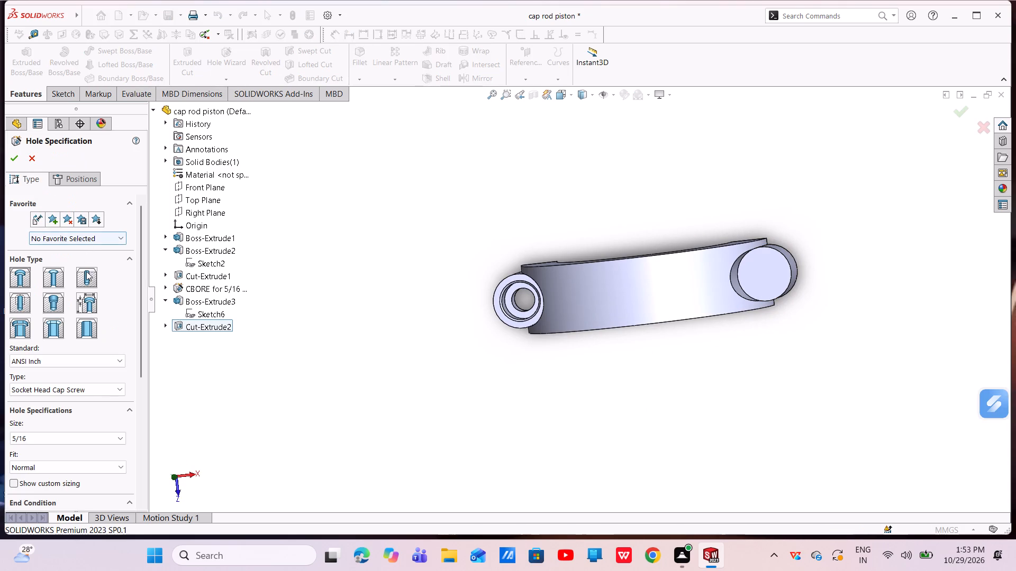
{"action": "left_click", "coordinate": [20, 277]}
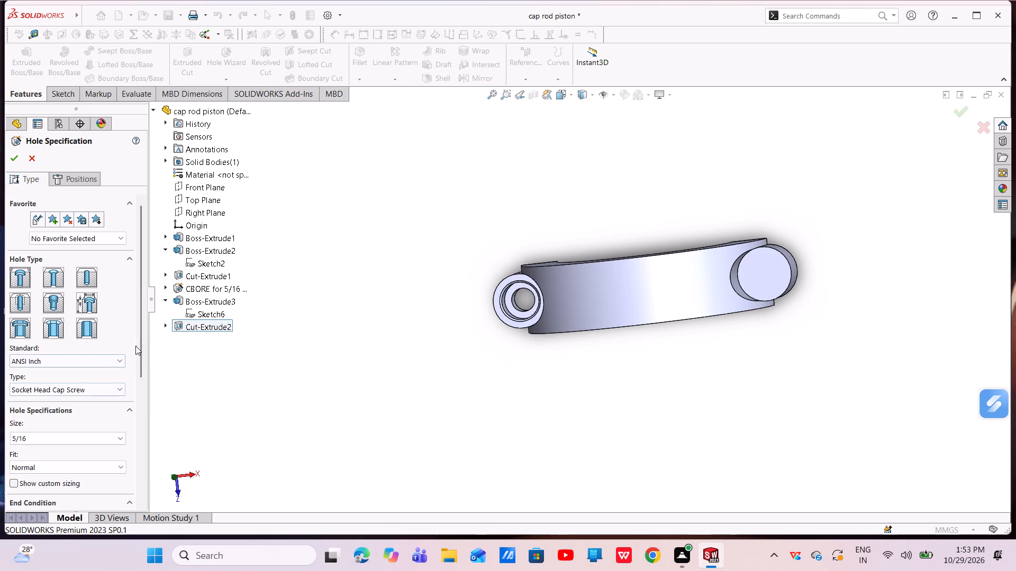
{"action": "left_click_drag", "start_coordinate": [141, 335], "coordinate": [151, 376]}
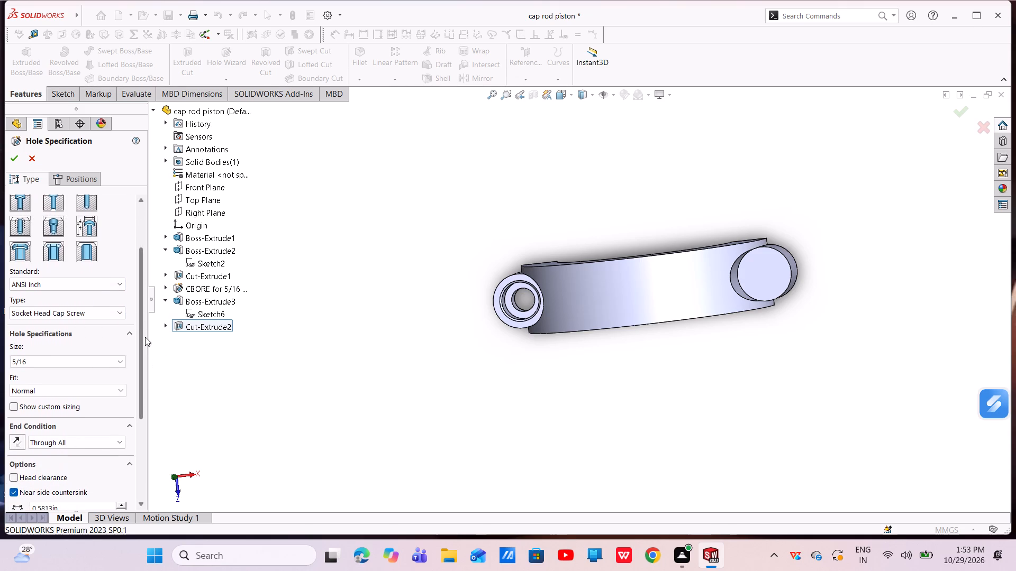
{"action": "left_click", "coordinate": [90, 179]}
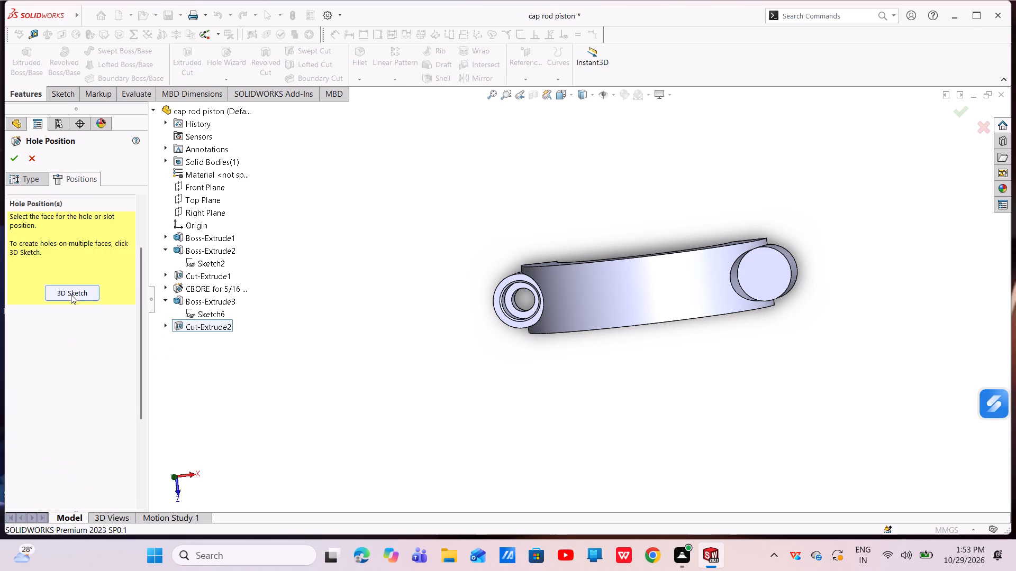
{"action": "left_click", "coordinate": [766, 275]}
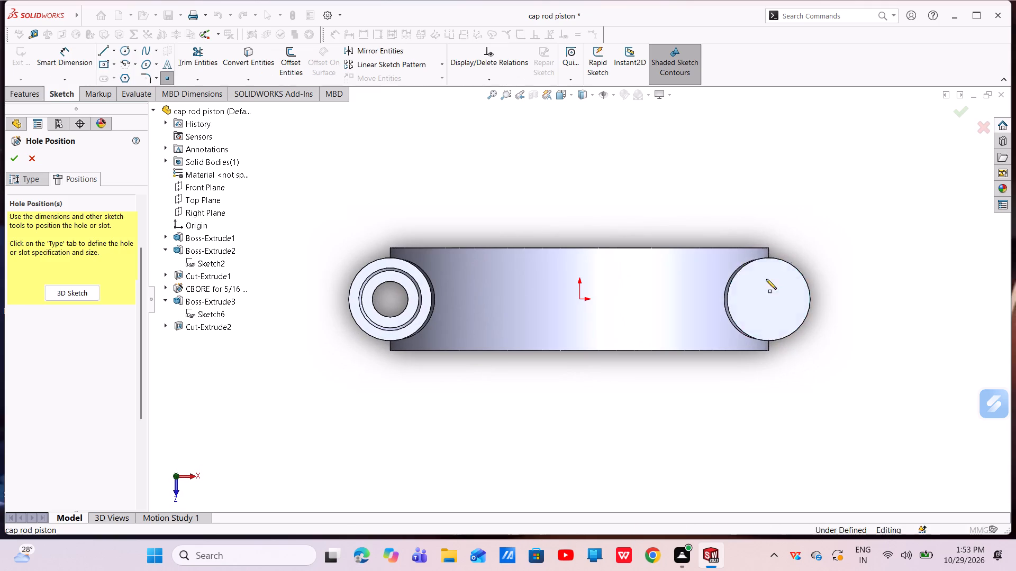
{"action": "scroll", "coordinate": [769, 299], "scroll_direction": "down", "scroll_amount": 4}
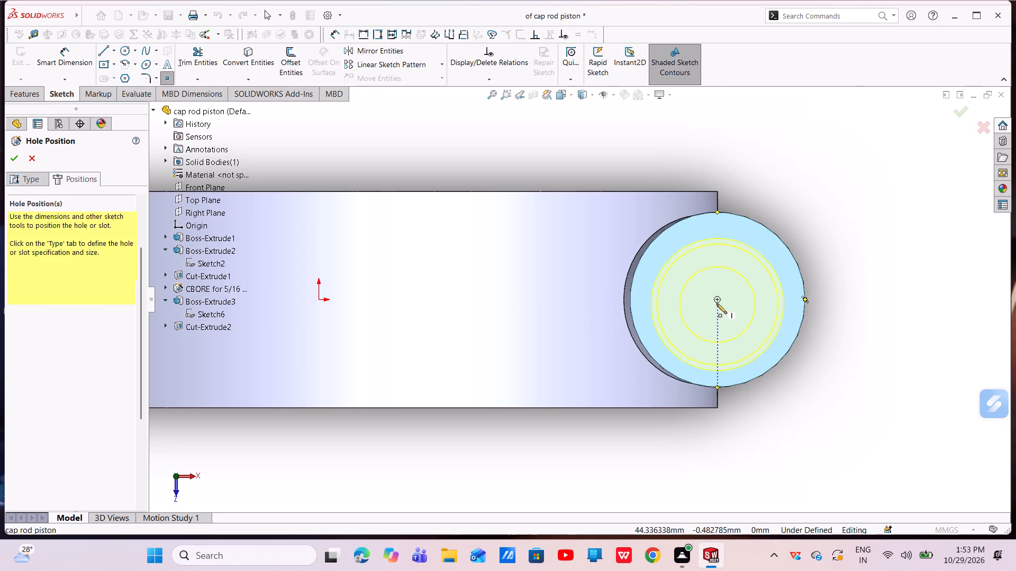
{"action": "left_click", "coordinate": [716, 299]}
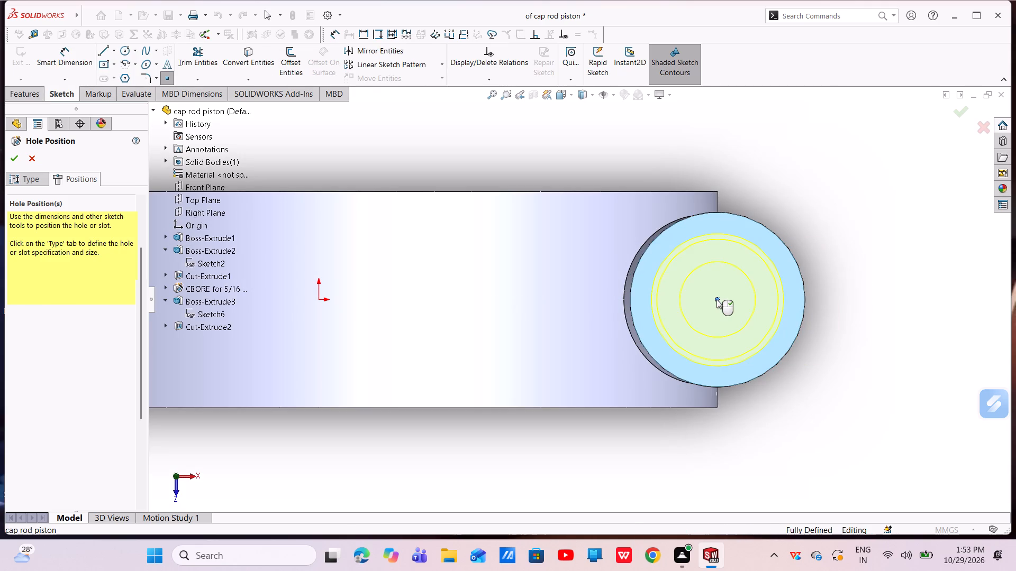
{"action": "right_click", "coordinate": [716, 299]}
Examine the half ring, both bosses, their clearance cuts and counterbored holes from several angles.
{"action": "scroll", "coordinate": [716, 299], "scroll_direction": "up", "scroll_amount": 4}
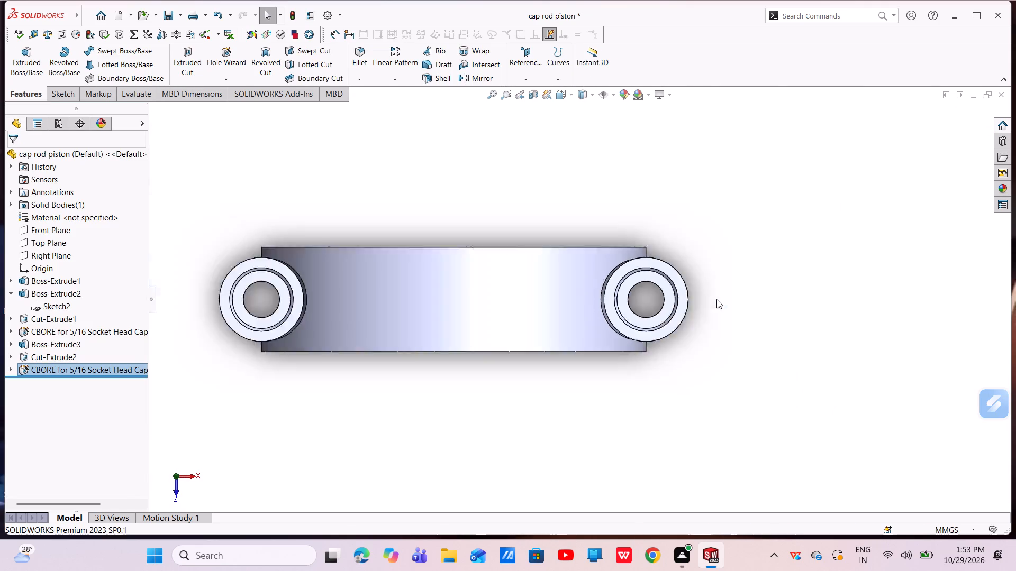
{"action": "middle_click_drag", "start_coordinate": [715, 321], "coordinate": [750, 269]}
{"action": "middle_click_drag", "start_coordinate": [741, 275], "coordinate": [683, 283]}
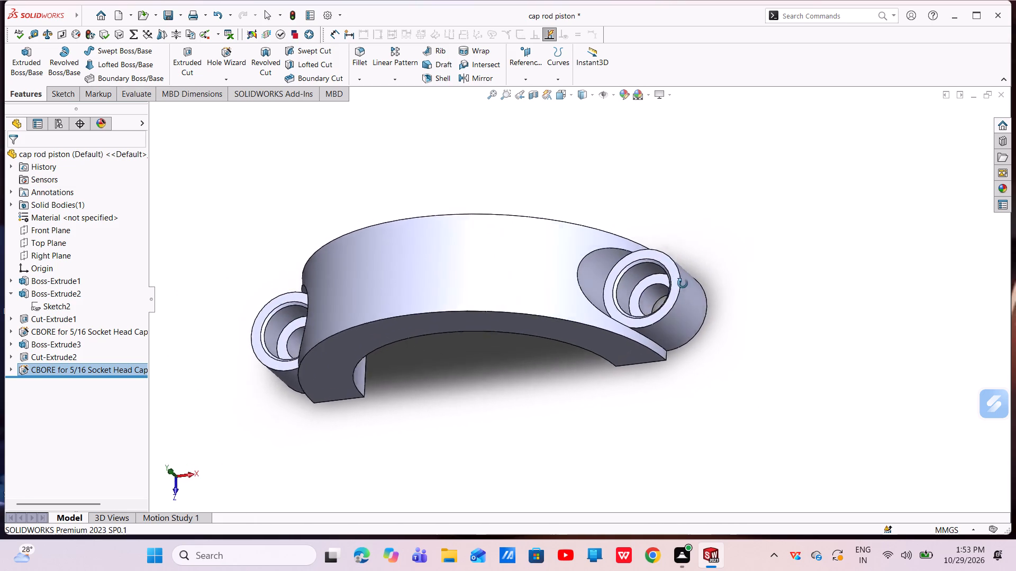
{"action": "middle_click_drag", "start_coordinate": [683, 283], "coordinate": [689, 292]}
{"action": "scroll", "coordinate": [592, 315], "scroll_direction": "down", "scroll_amount": 4}
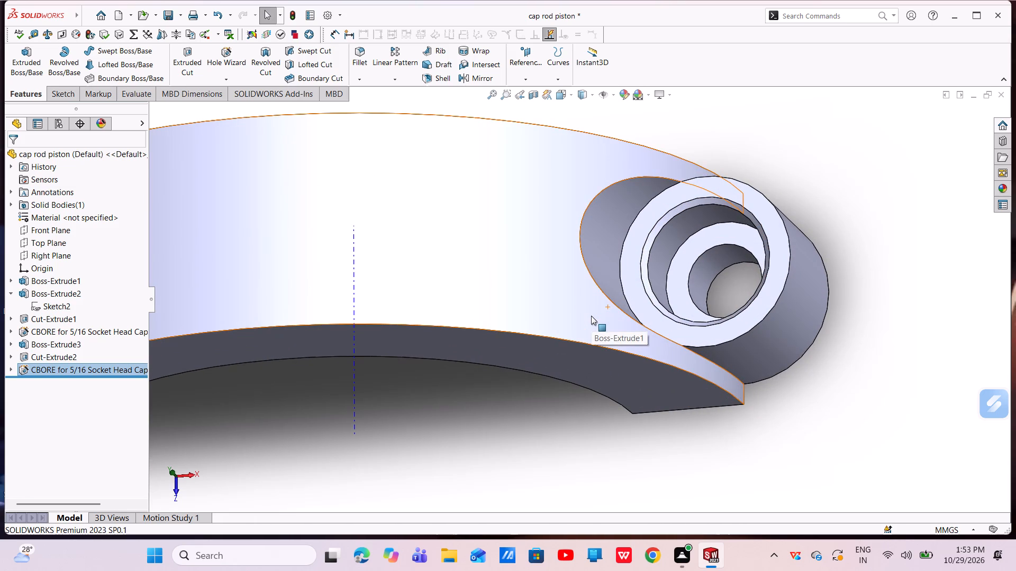
{"action": "scroll", "coordinate": [591, 316], "scroll_direction": "up", "scroll_amount": 4}
{"action": "middle_click_drag", "start_coordinate": [540, 321], "coordinate": [554, 256]}
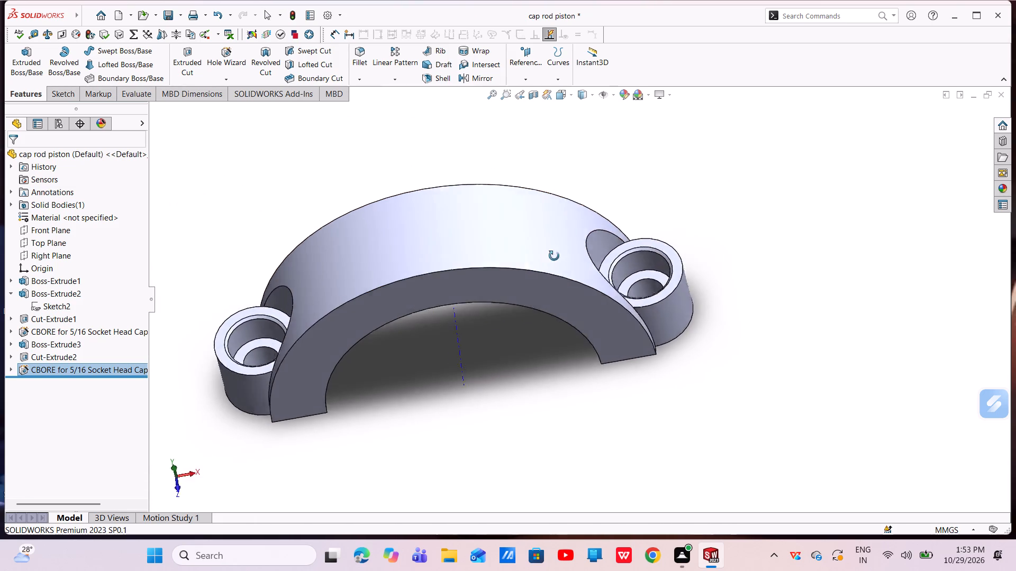
{"action": "middle_click_drag", "start_coordinate": [554, 256], "coordinate": [702, 207]}
{"action": "middle_click_drag", "start_coordinate": [704, 209], "coordinate": [711, 215]}
{"action": "scroll", "coordinate": [693, 300], "scroll_direction": "up", "scroll_amount": 3}
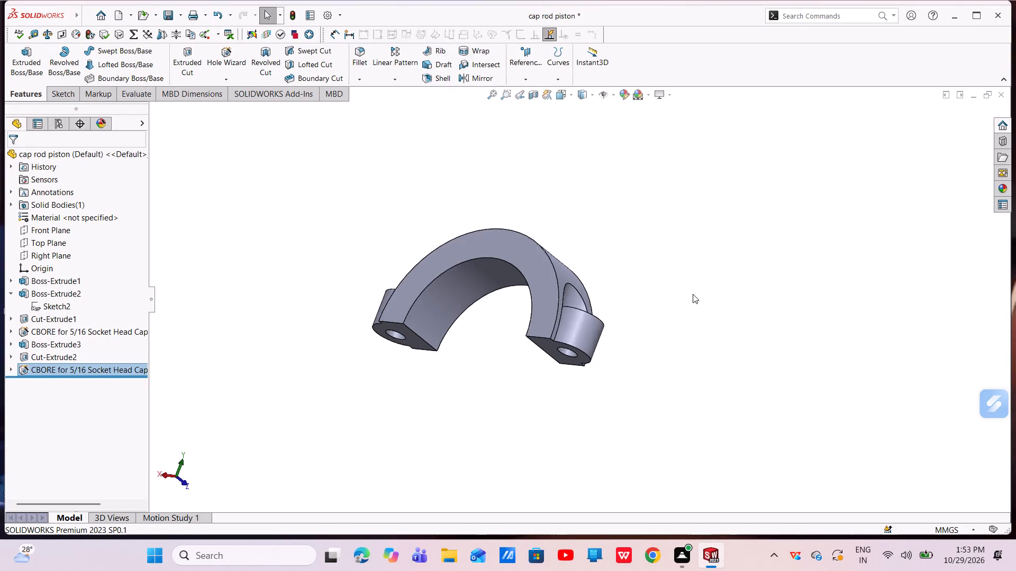
{"action": "middle_click_drag", "start_coordinate": [691, 293], "coordinate": [580, 292]}
{"action": "scroll", "coordinate": [542, 301], "scroll_direction": "down", "scroll_amount": 4}
{"action": "middle_click_drag", "start_coordinate": [542, 301], "coordinate": [512, 281]}
{"action": "scroll", "coordinate": [504, 285], "scroll_direction": "up", "scroll_amount": 4}
{"action": "scroll", "coordinate": [579, 256], "scroll_direction": "down", "scroll_amount": 4}
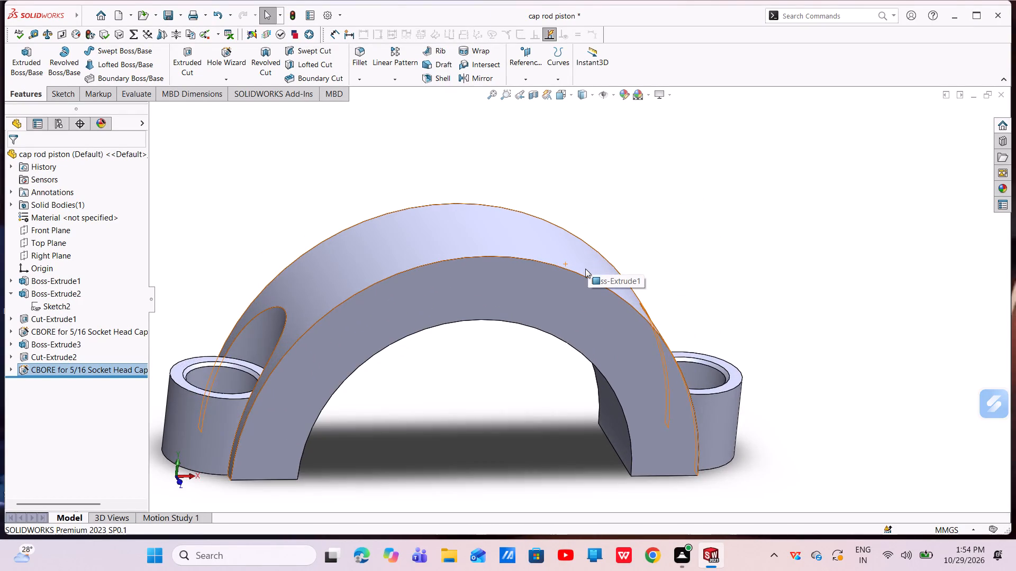
{"action": "scroll", "coordinate": [585, 269], "scroll_direction": "up", "scroll_amount": 3}
{"action": "left_click", "coordinate": [846, 270]}
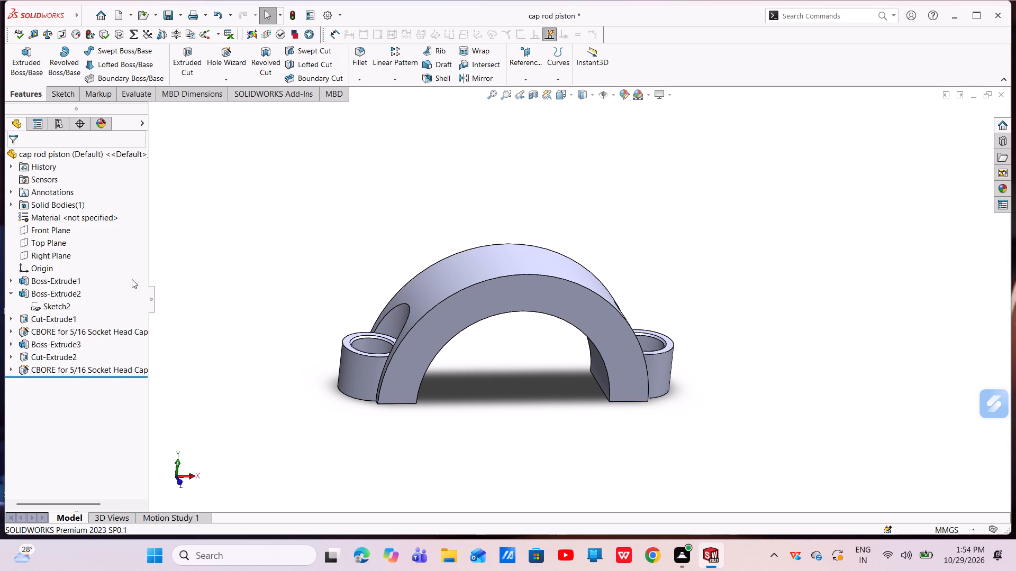
Fillet the two outer arc edges of the half ring, front and back, with a symmetric 2.54 mm radius.
{"action": "left_click", "coordinate": [357, 60]}
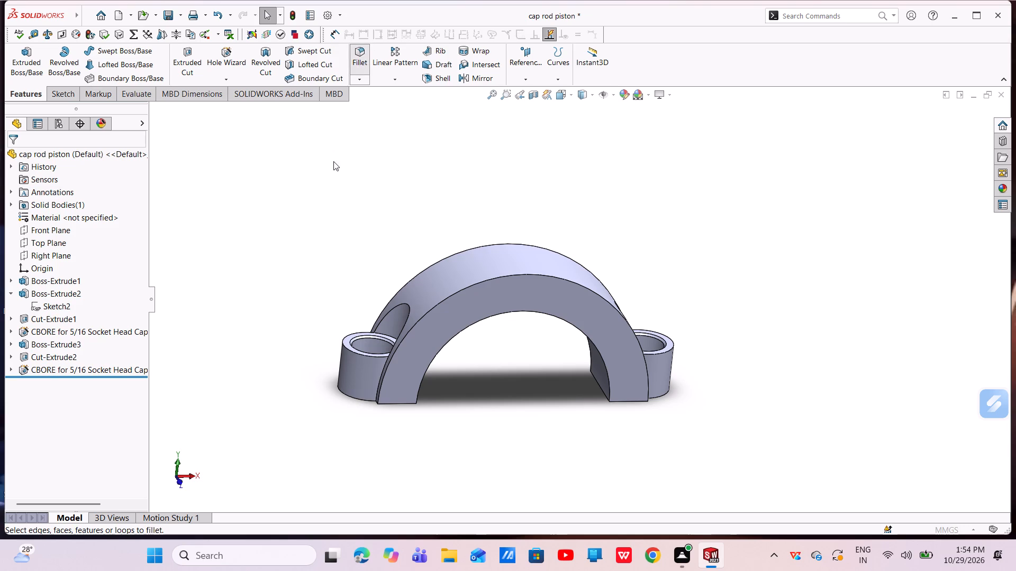
{"action": "key", "text": "BackSpace"}
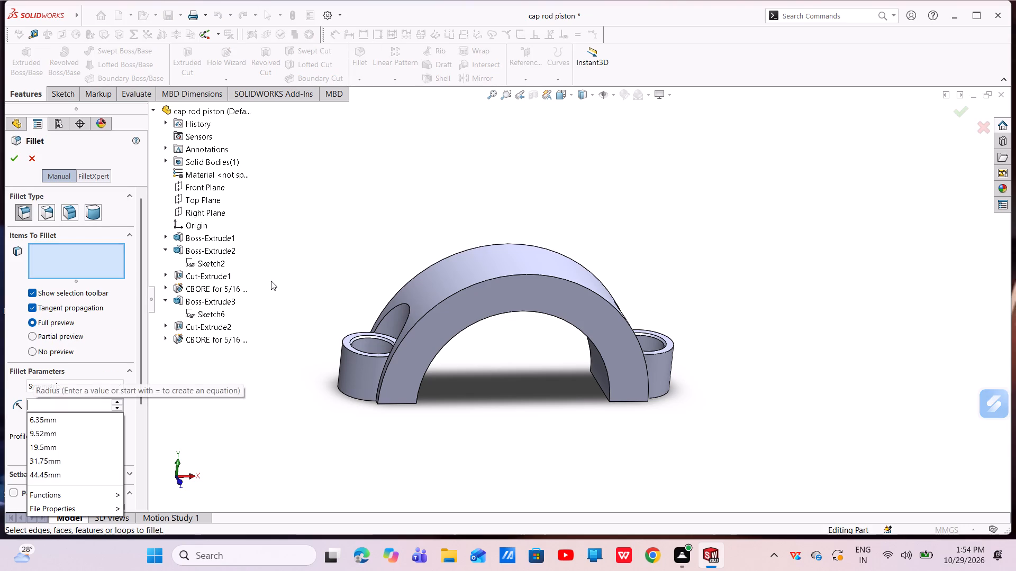
{"action": "type", "text": "2."}
{"action": "type", "text": "58"}
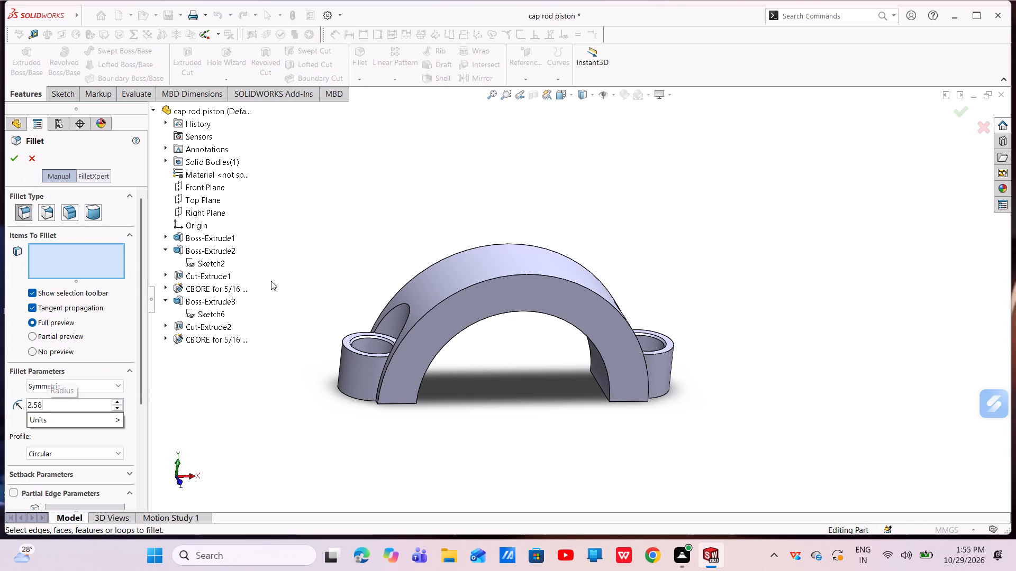
{"action": "key", "text": "BackSpace"}
{"action": "key", "text": "4"}
{"action": "key", "text": "Return"}
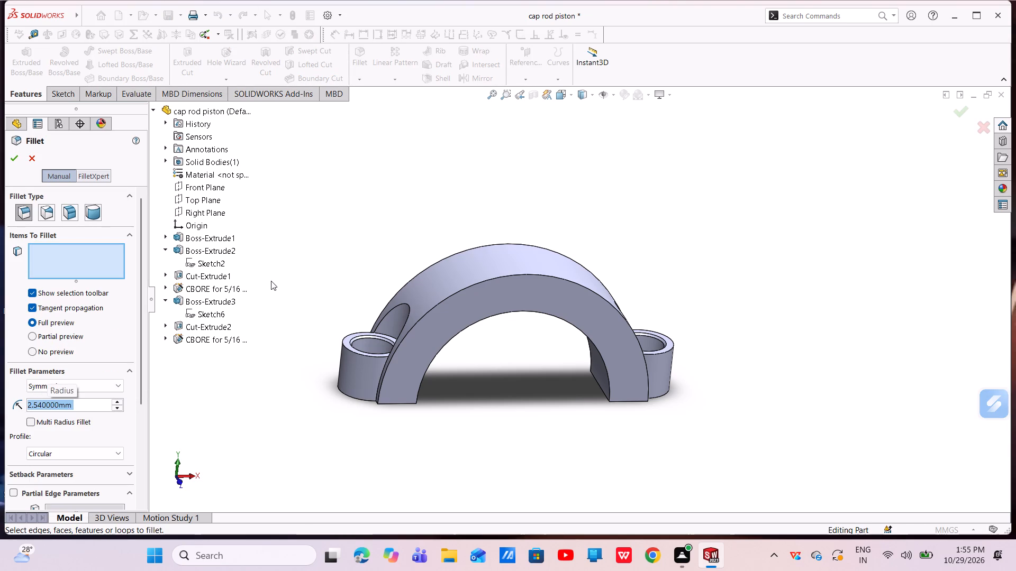
{"action": "left_click", "coordinate": [464, 289]}
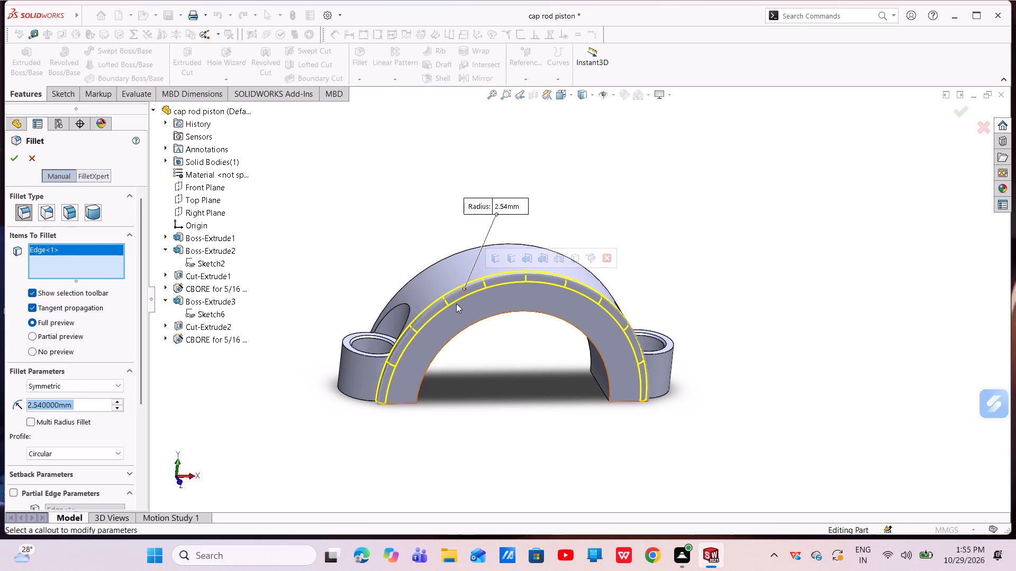
{"action": "middle_click_drag", "start_coordinate": [460, 301], "coordinate": [506, 270]}
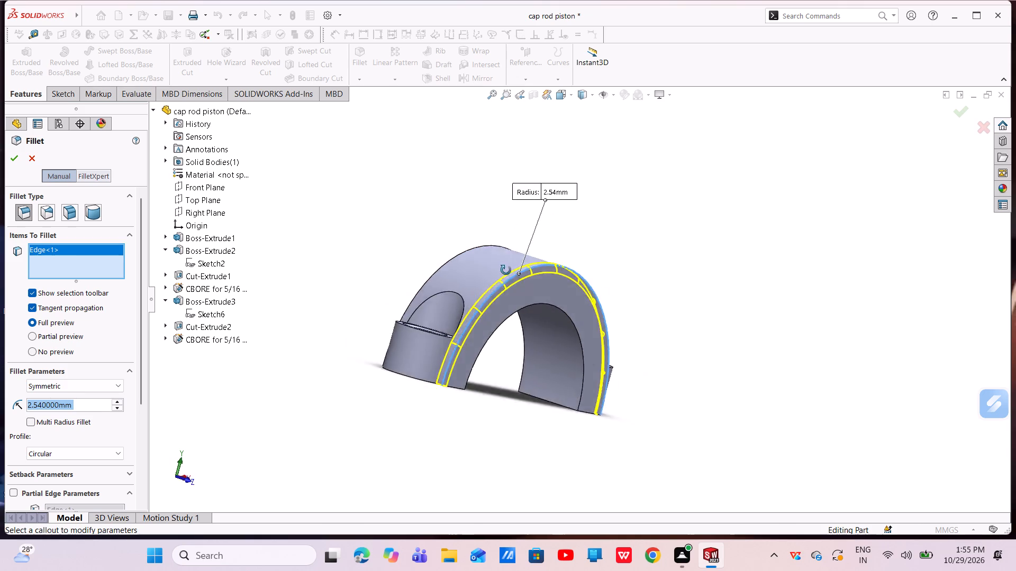
{"action": "middle_click_drag", "start_coordinate": [506, 270], "coordinate": [646, 341]}
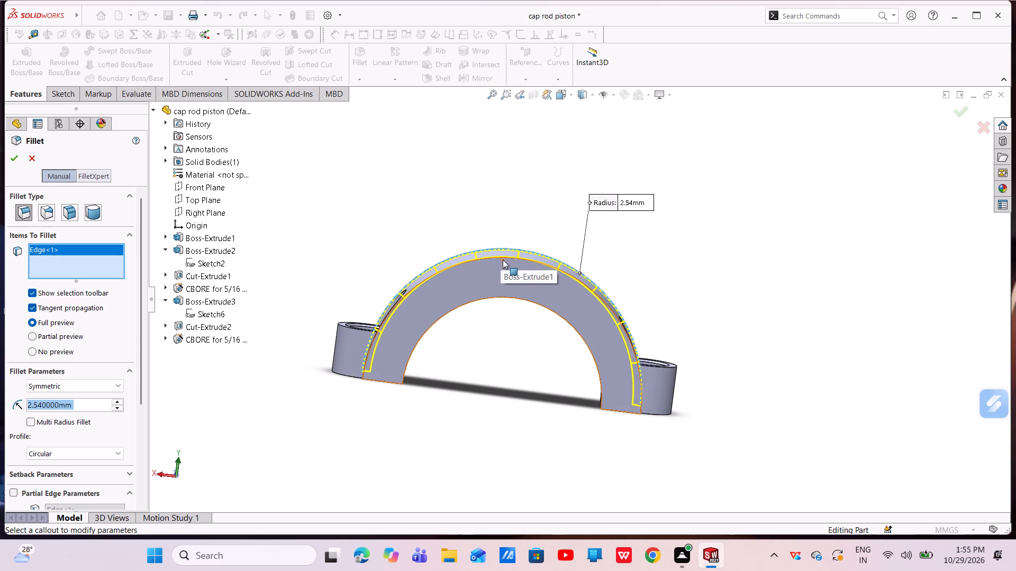
{"action": "scroll", "coordinate": [500, 272], "scroll_direction": "down", "scroll_amount": 3}
{"action": "middle_click_drag", "start_coordinate": [458, 286], "coordinate": [435, 356]}
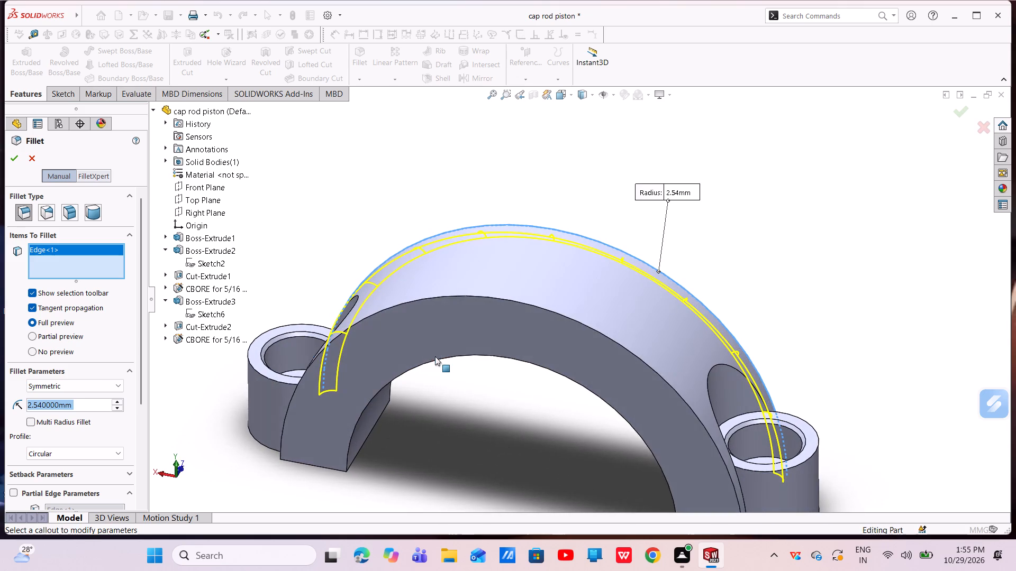
{"action": "left_click", "coordinate": [444, 298]}
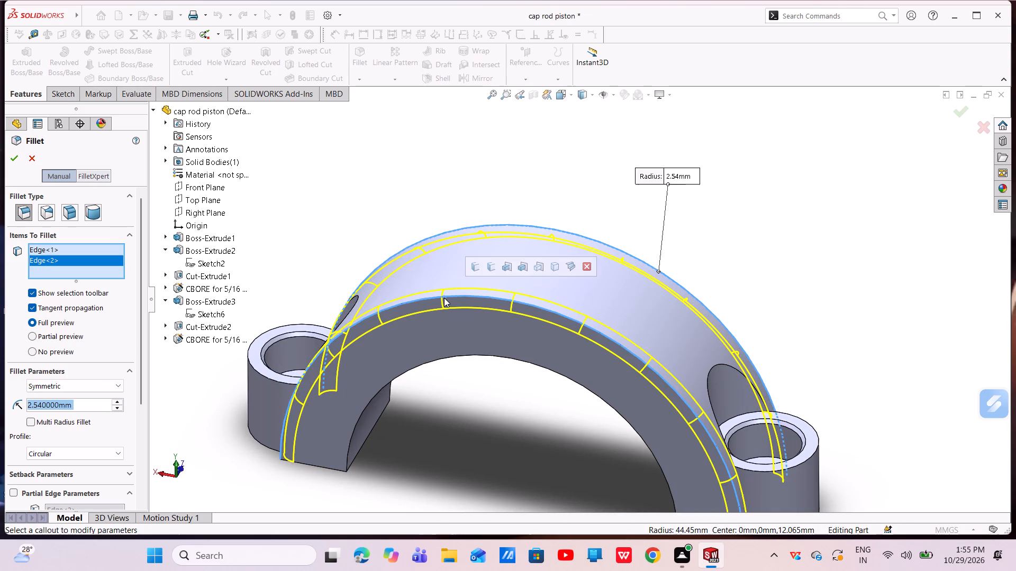
{"action": "left_click", "coordinate": [12, 161]}
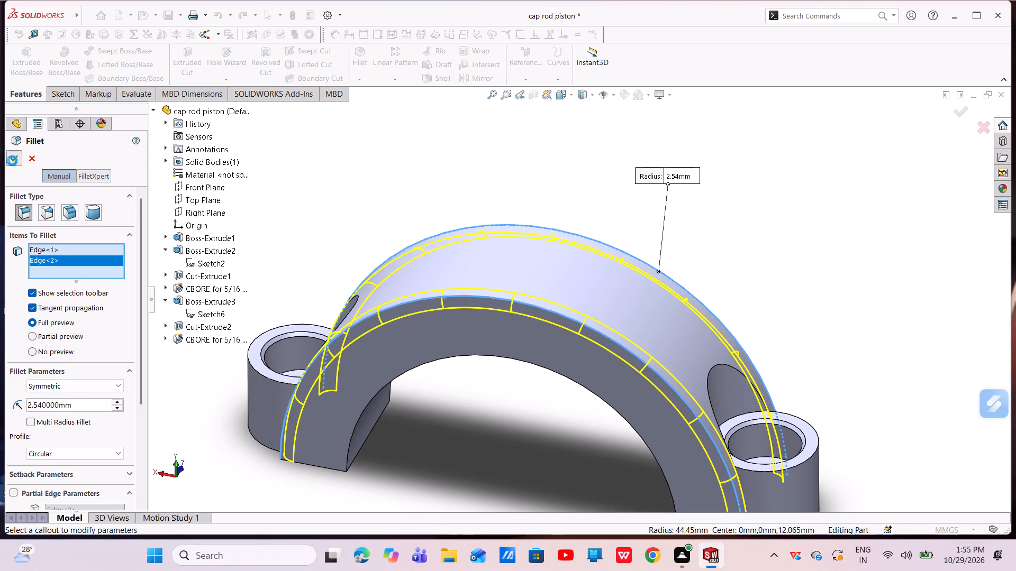
Examine the half ring's rounded outer edges and the adjoining bosses from several angles.
{"action": "scroll", "coordinate": [460, 345], "scroll_direction": "up", "scroll_amount": 2}
{"action": "middle_click_drag", "start_coordinate": [491, 360], "coordinate": [559, 299]}
{"action": "scroll", "coordinate": [507, 327], "scroll_direction": "up", "scroll_amount": 1}
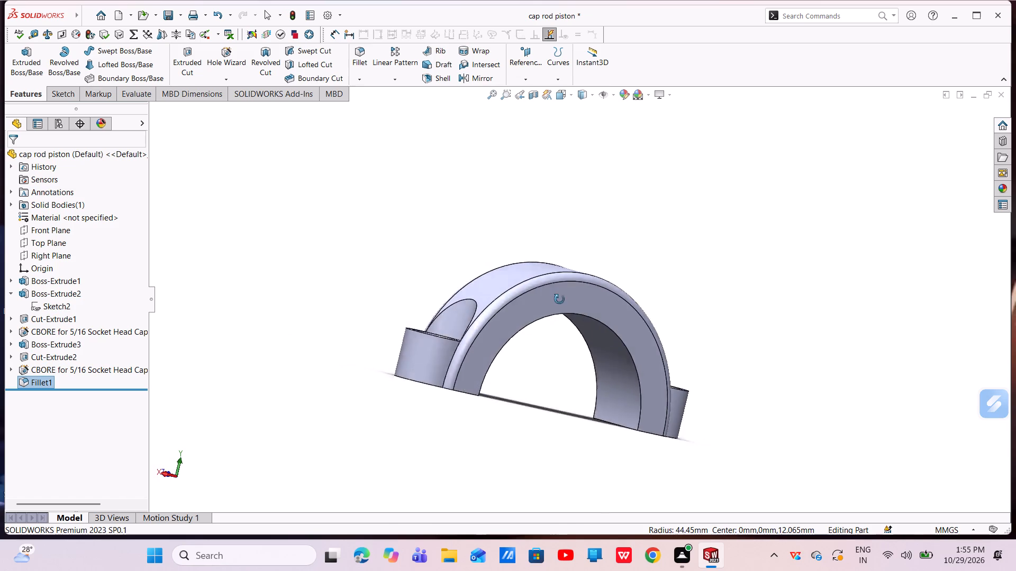
{"action": "middle_click_drag", "start_coordinate": [559, 299], "coordinate": [549, 358]}
{"action": "scroll", "coordinate": [556, 349], "scroll_direction": "down", "scroll_amount": 3}
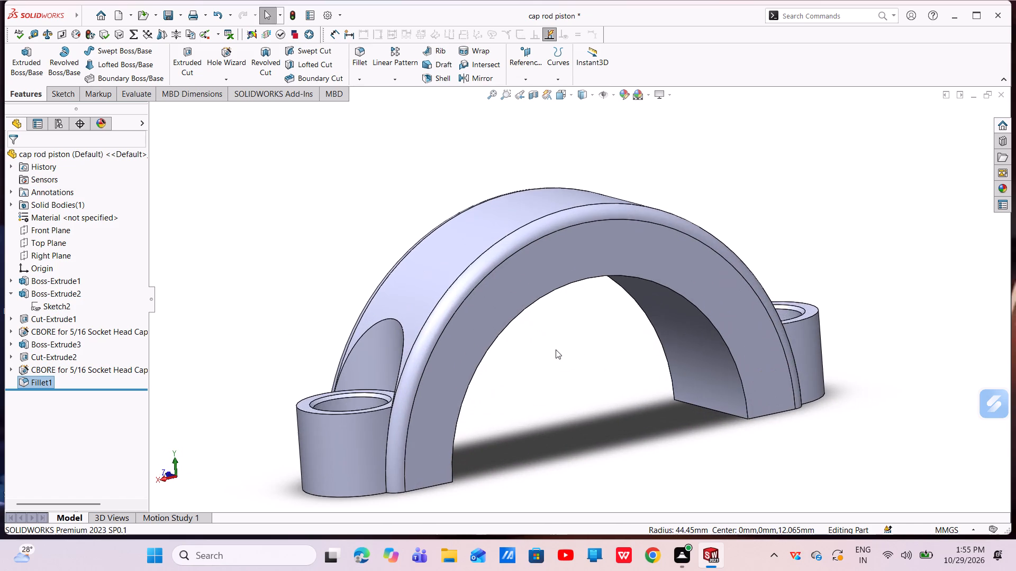
{"action": "scroll", "coordinate": [556, 349], "scroll_direction": "up", "scroll_amount": 4}
{"action": "middle_click_drag", "start_coordinate": [587, 368], "coordinate": [537, 392]}
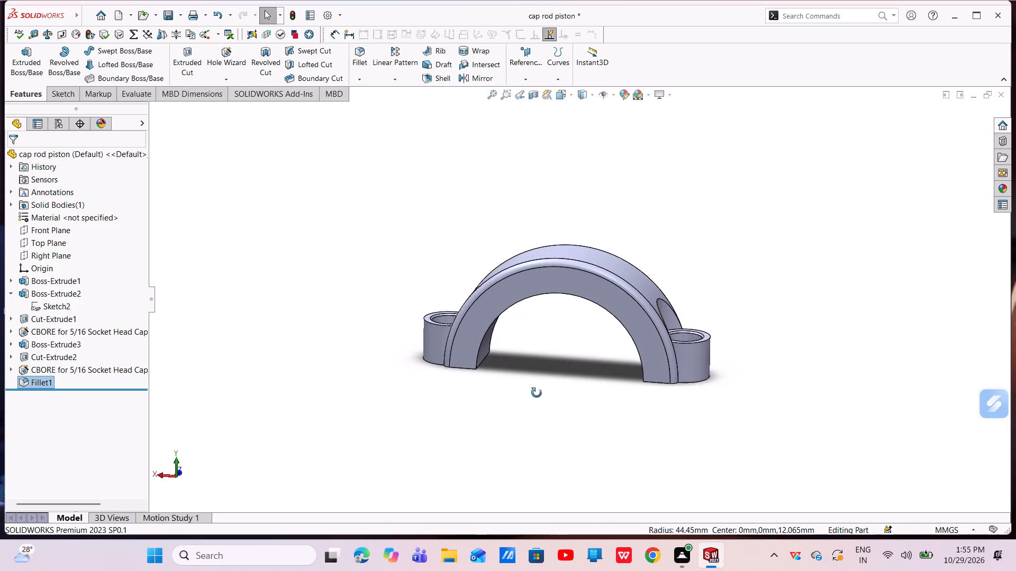
{"action": "scroll", "coordinate": [588, 338], "scroll_direction": "down", "scroll_amount": 4}
{"action": "scroll", "coordinate": [588, 338], "scroll_direction": "up", "scroll_amount": 2}
{"action": "middle_click_drag", "start_coordinate": [575, 347], "coordinate": [598, 340]}
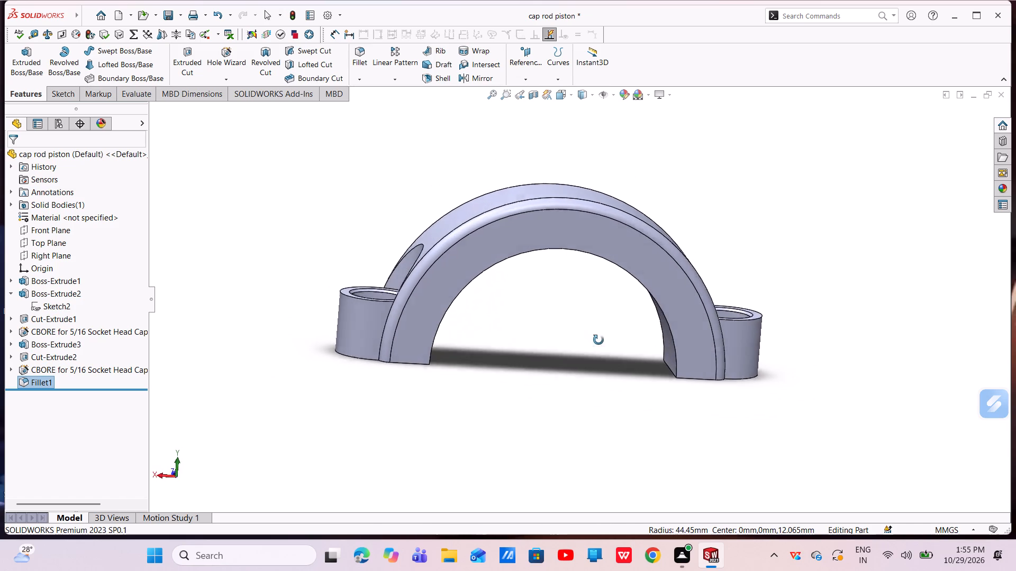
{"action": "middle_click_drag", "start_coordinate": [598, 340], "coordinate": [574, 355]}
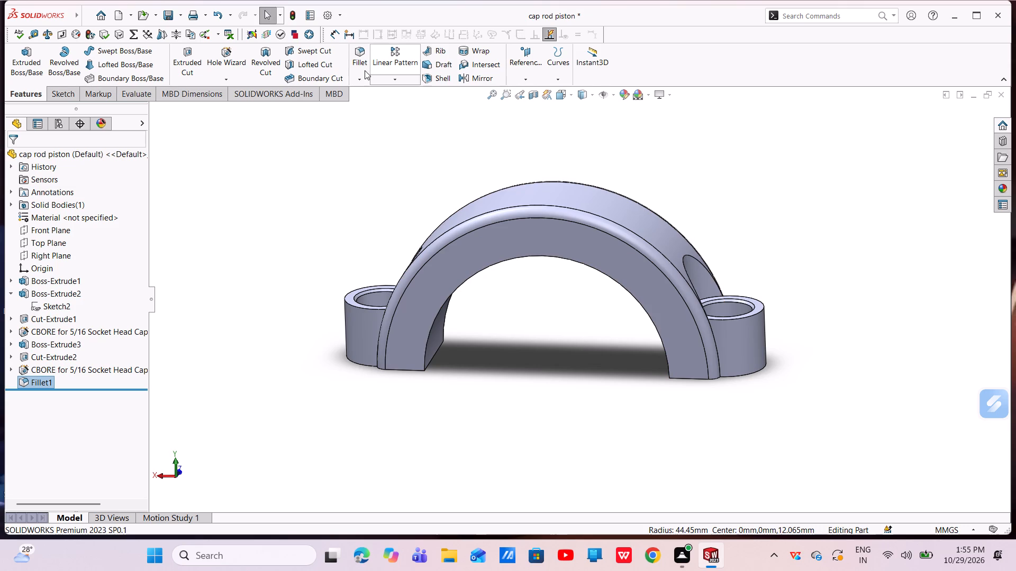
Fillet the curved edges where both boss clearance cuts meet the half ring's outer surface with a symmetric 2.54 mm radius.
{"action": "left_click", "coordinate": [357, 58]}
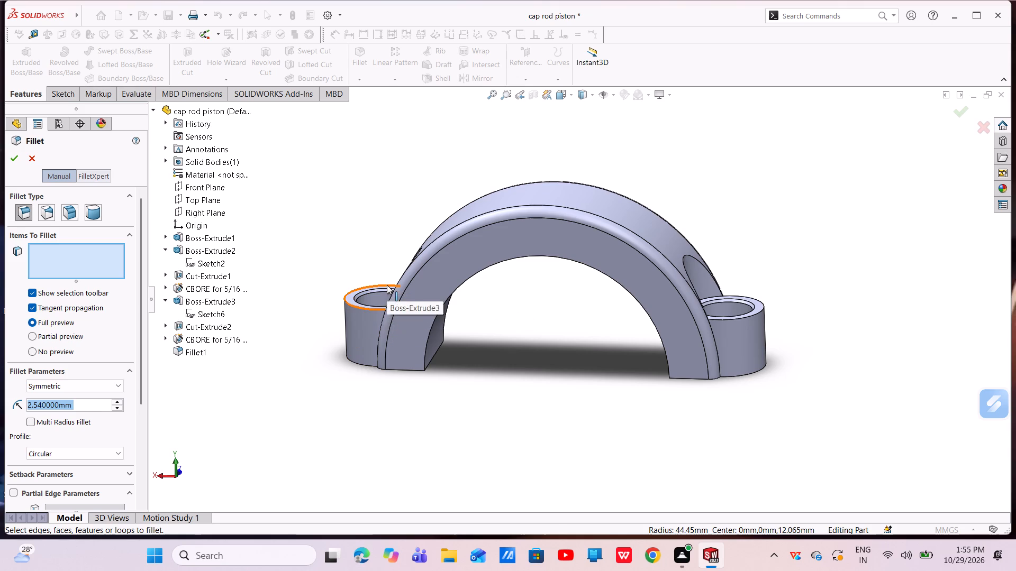
{"action": "middle_click_drag", "start_coordinate": [466, 361], "coordinate": [570, 367]}
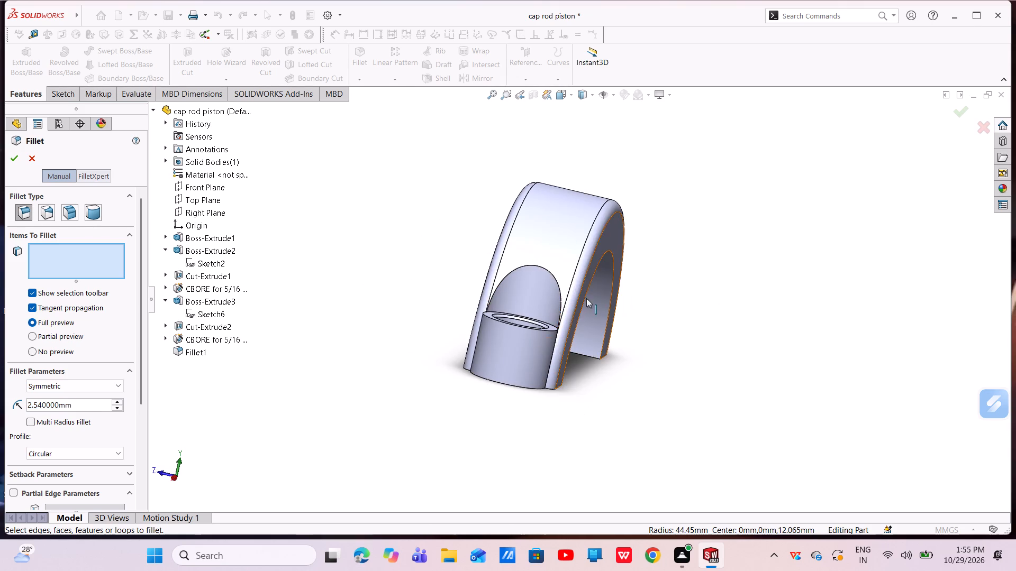
{"action": "scroll", "coordinate": [586, 298], "scroll_direction": "down", "scroll_amount": 4}
{"action": "left_click", "coordinate": [495, 240]}
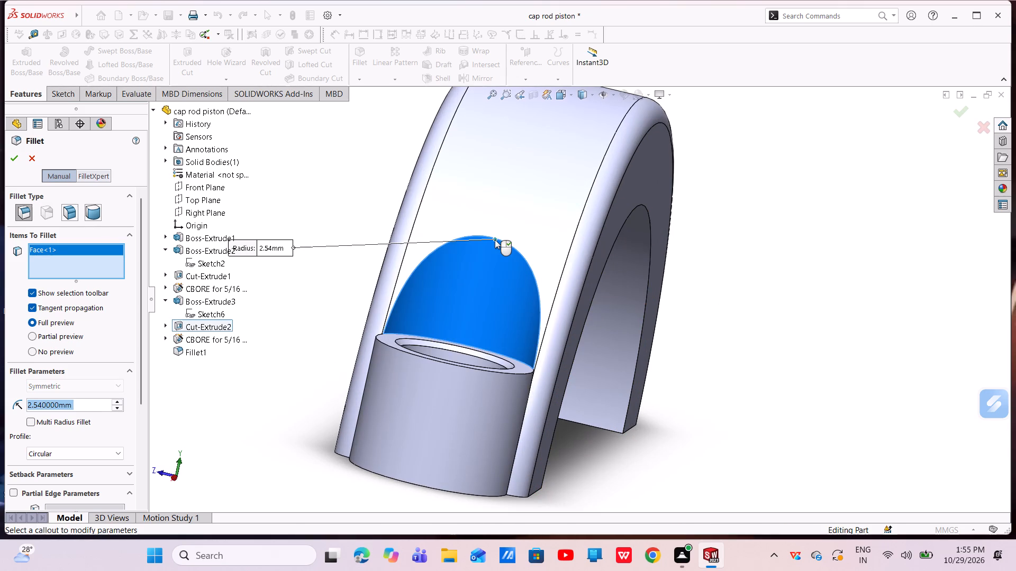
{"action": "left_click", "coordinate": [43, 252]}
{"action": "right_click", "coordinate": [43, 252]}
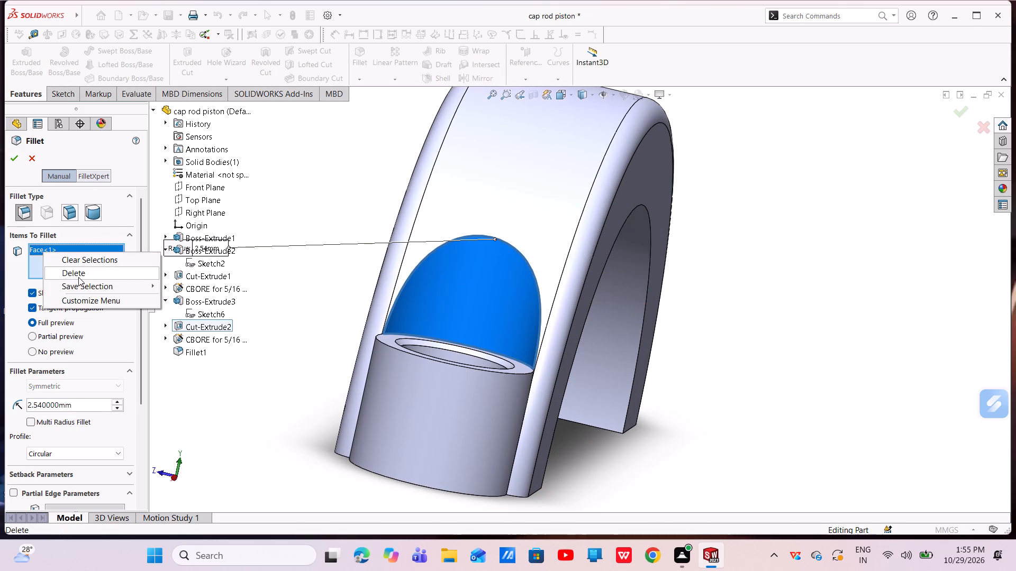
{"action": "left_click", "coordinate": [78, 278]}
{"action": "left_click", "coordinate": [444, 244]}
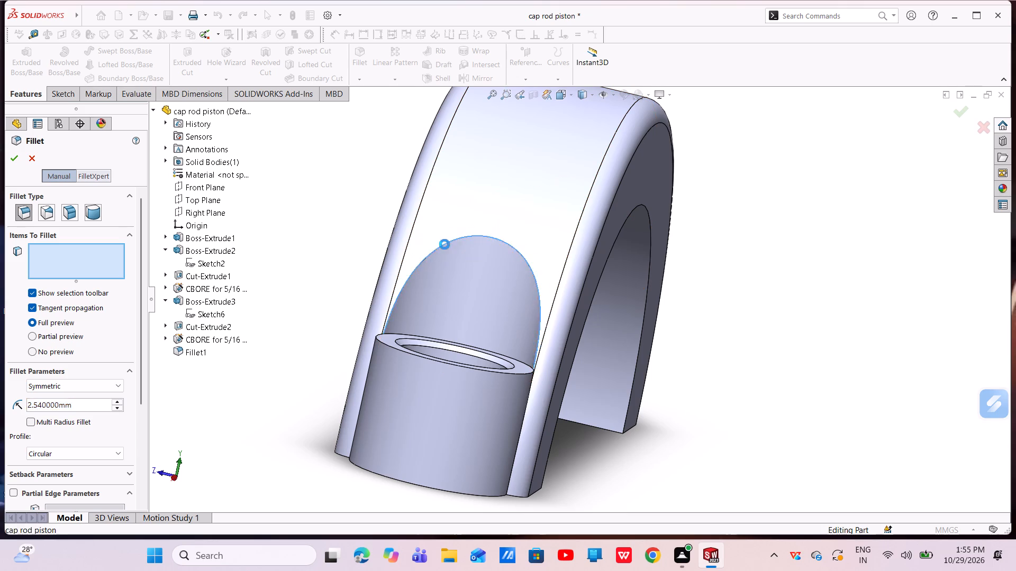
{"action": "scroll", "coordinate": [460, 273], "scroll_direction": "up", "scroll_amount": 4}
{"action": "middle_click_drag", "start_coordinate": [655, 292], "coordinate": [459, 372]}
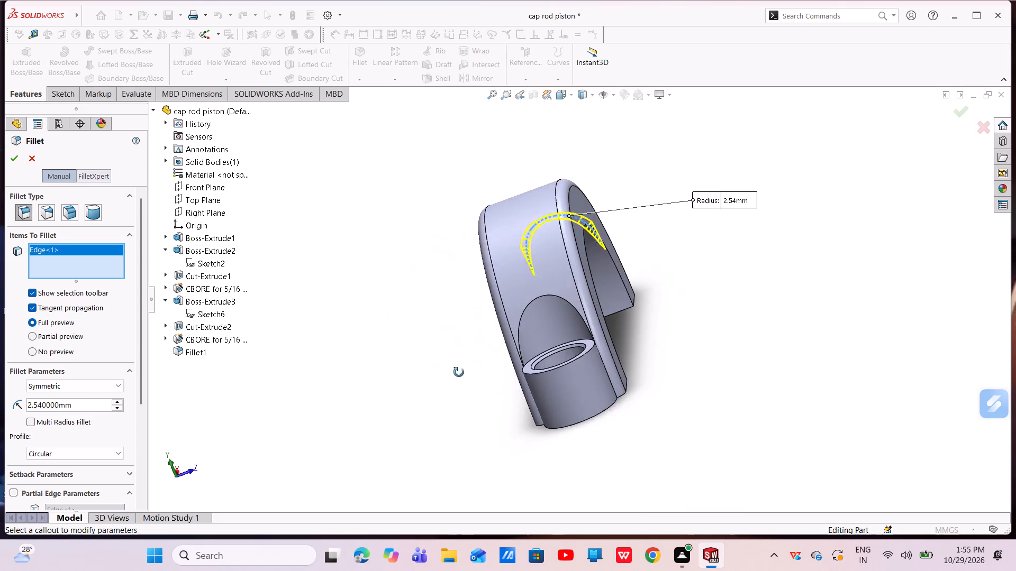
{"action": "middle_click_drag", "start_coordinate": [459, 372], "coordinate": [458, 380]}
{"action": "left_click", "coordinate": [537, 308]}
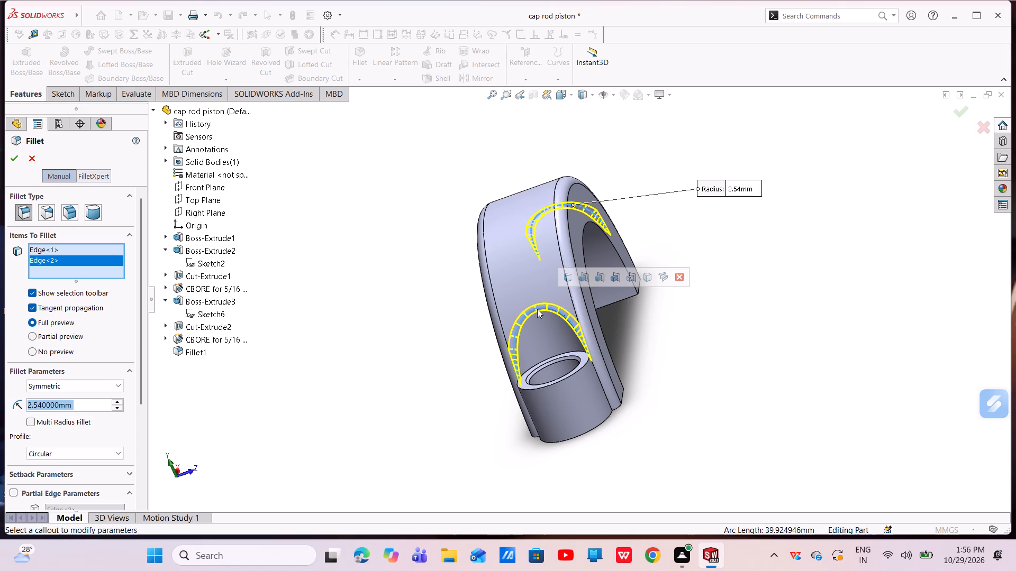
{"action": "left_click", "coordinate": [7, 155]}
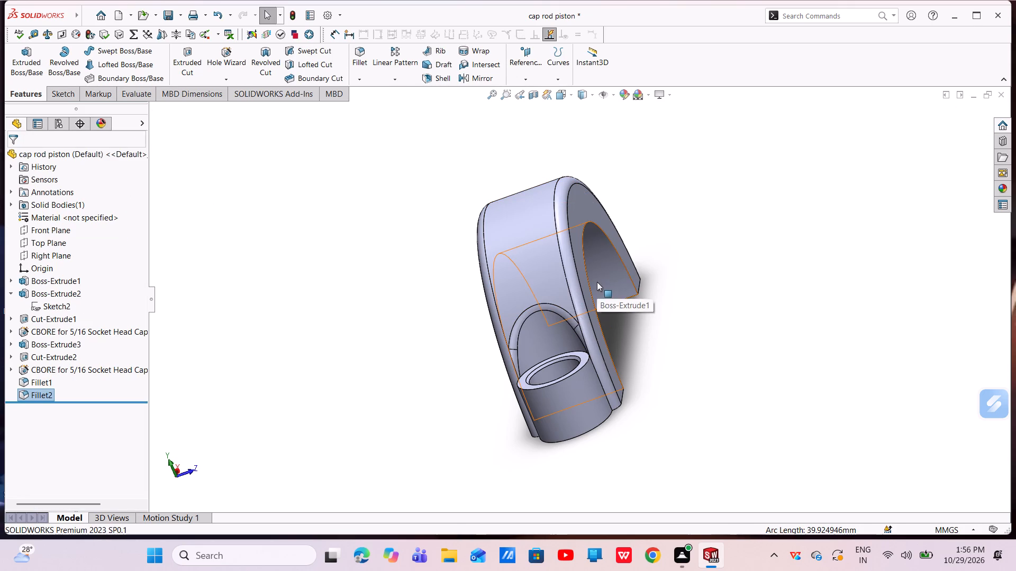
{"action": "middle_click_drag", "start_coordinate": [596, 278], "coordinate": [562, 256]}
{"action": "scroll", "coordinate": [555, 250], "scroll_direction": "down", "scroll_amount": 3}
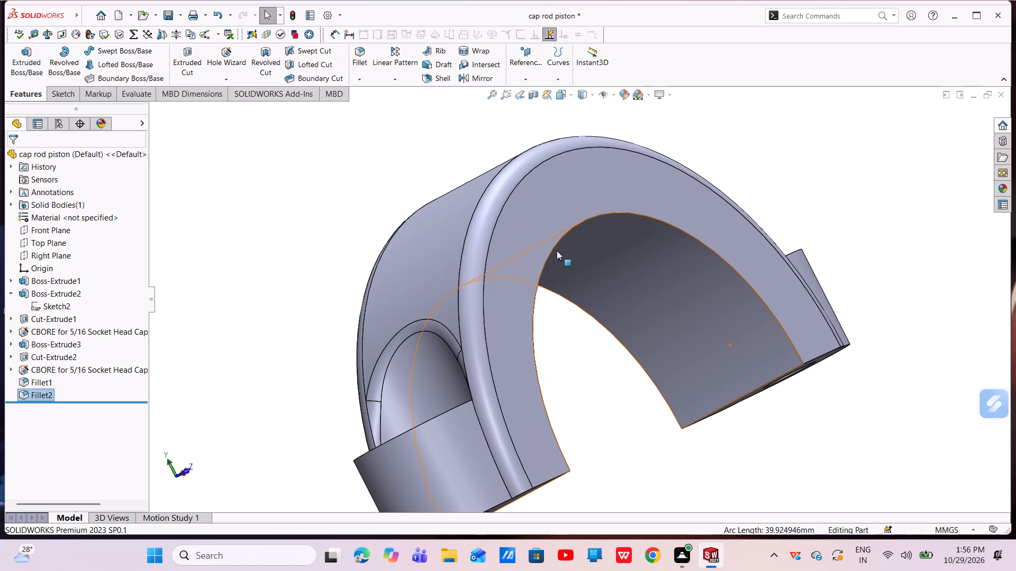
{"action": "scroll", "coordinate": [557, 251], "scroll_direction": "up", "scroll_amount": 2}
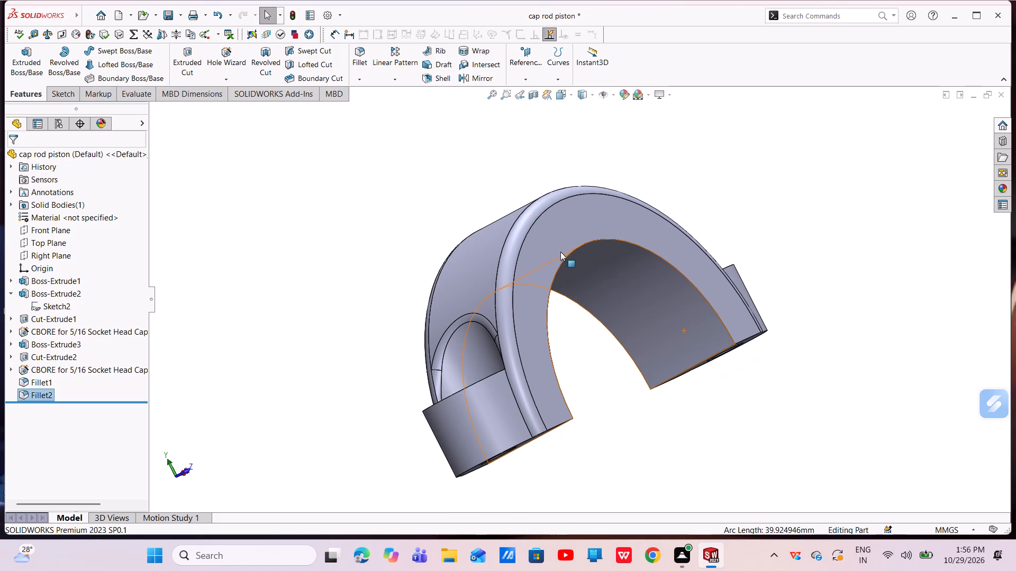
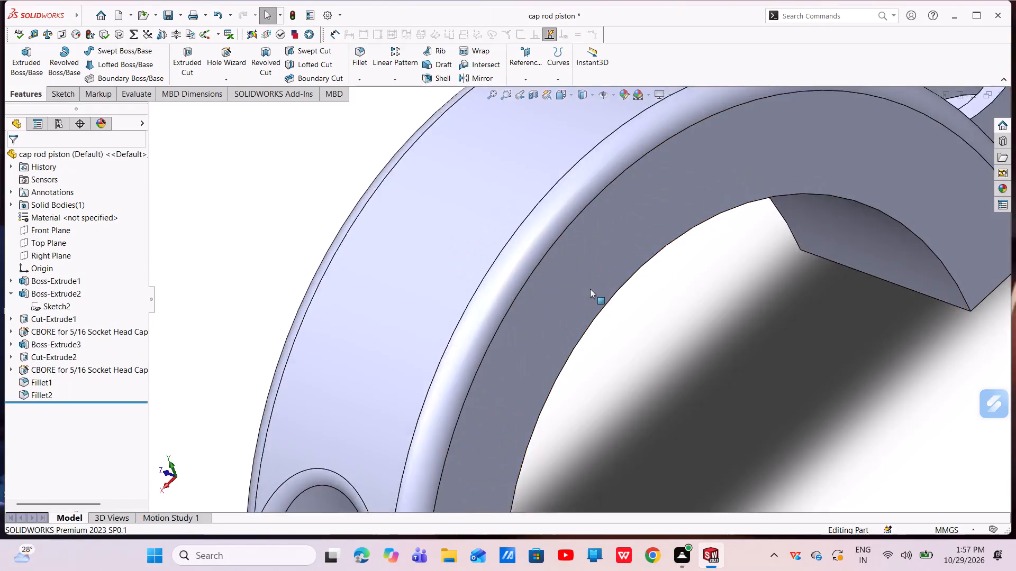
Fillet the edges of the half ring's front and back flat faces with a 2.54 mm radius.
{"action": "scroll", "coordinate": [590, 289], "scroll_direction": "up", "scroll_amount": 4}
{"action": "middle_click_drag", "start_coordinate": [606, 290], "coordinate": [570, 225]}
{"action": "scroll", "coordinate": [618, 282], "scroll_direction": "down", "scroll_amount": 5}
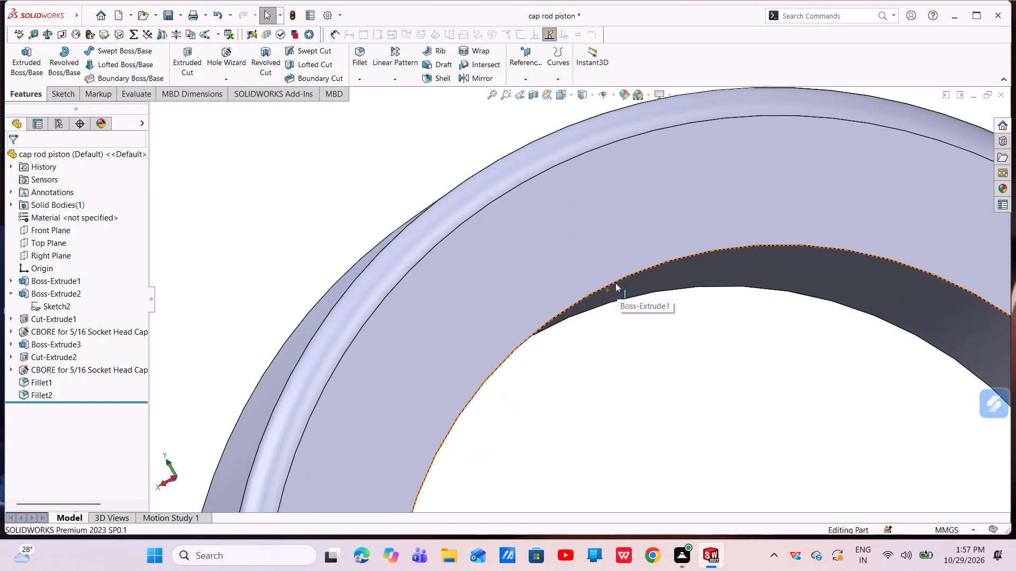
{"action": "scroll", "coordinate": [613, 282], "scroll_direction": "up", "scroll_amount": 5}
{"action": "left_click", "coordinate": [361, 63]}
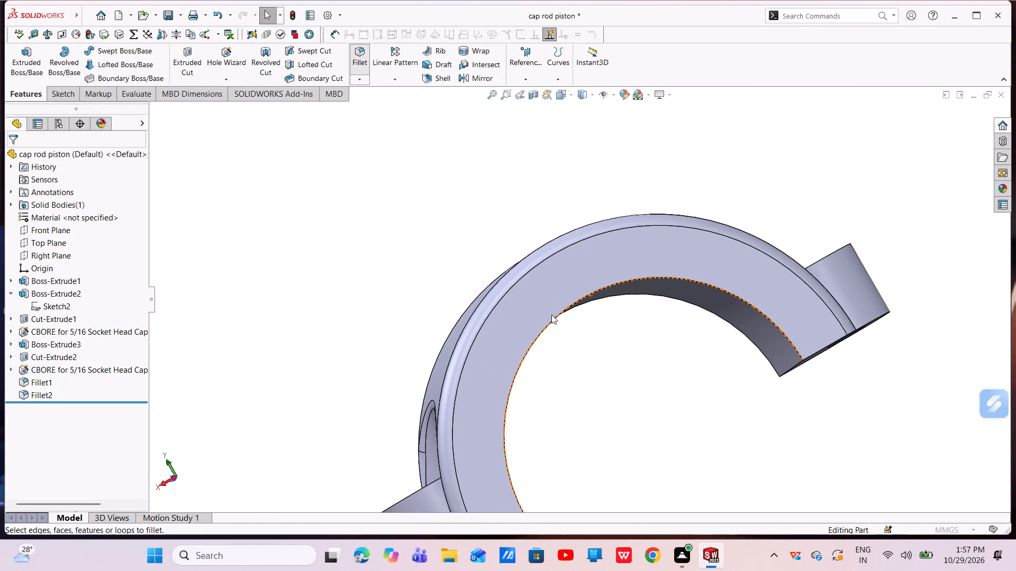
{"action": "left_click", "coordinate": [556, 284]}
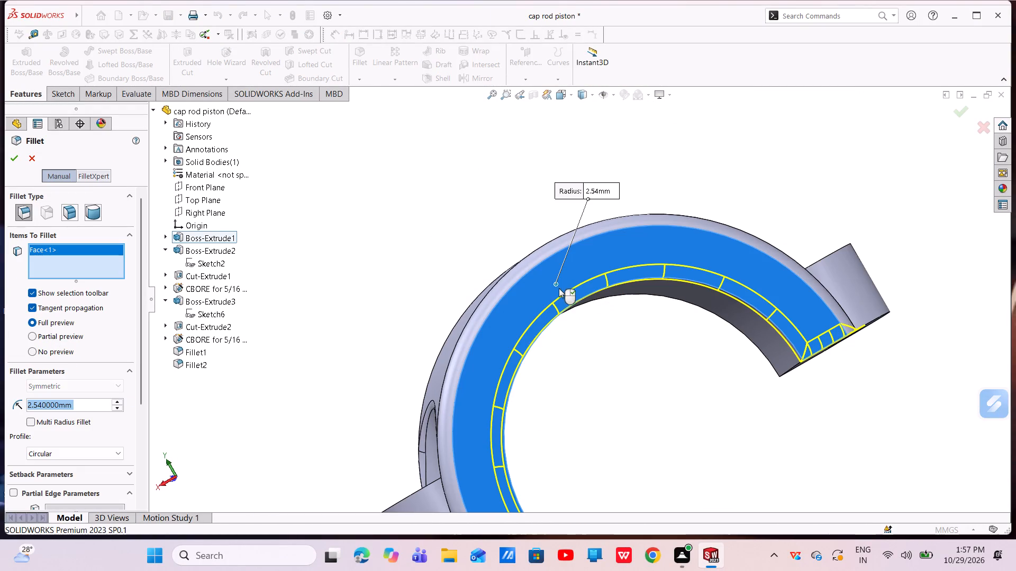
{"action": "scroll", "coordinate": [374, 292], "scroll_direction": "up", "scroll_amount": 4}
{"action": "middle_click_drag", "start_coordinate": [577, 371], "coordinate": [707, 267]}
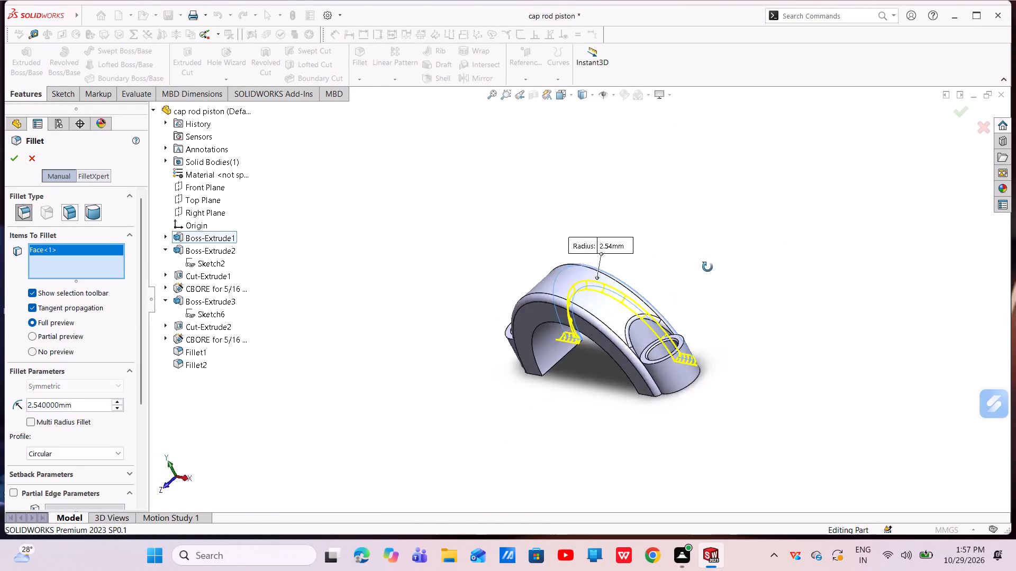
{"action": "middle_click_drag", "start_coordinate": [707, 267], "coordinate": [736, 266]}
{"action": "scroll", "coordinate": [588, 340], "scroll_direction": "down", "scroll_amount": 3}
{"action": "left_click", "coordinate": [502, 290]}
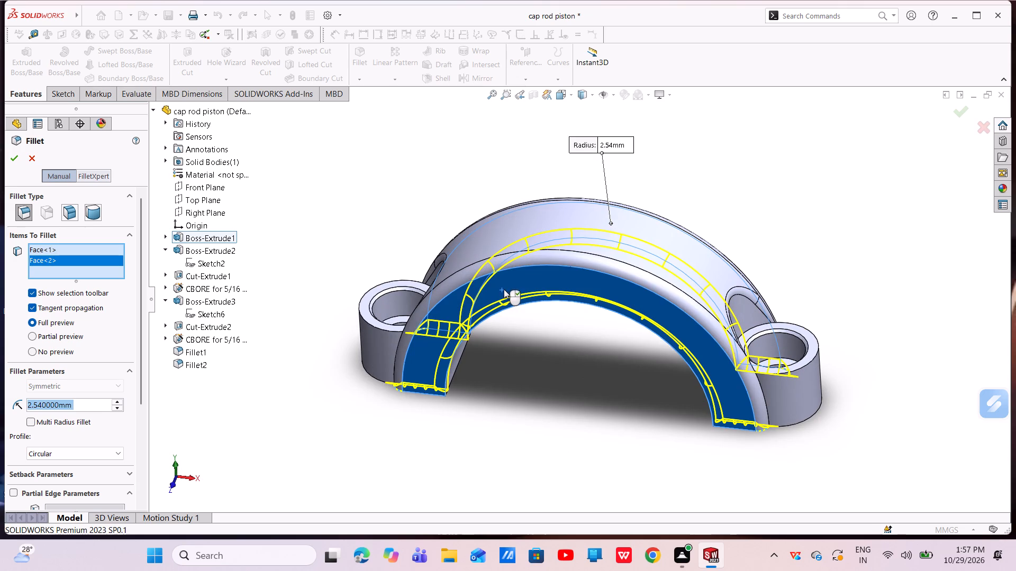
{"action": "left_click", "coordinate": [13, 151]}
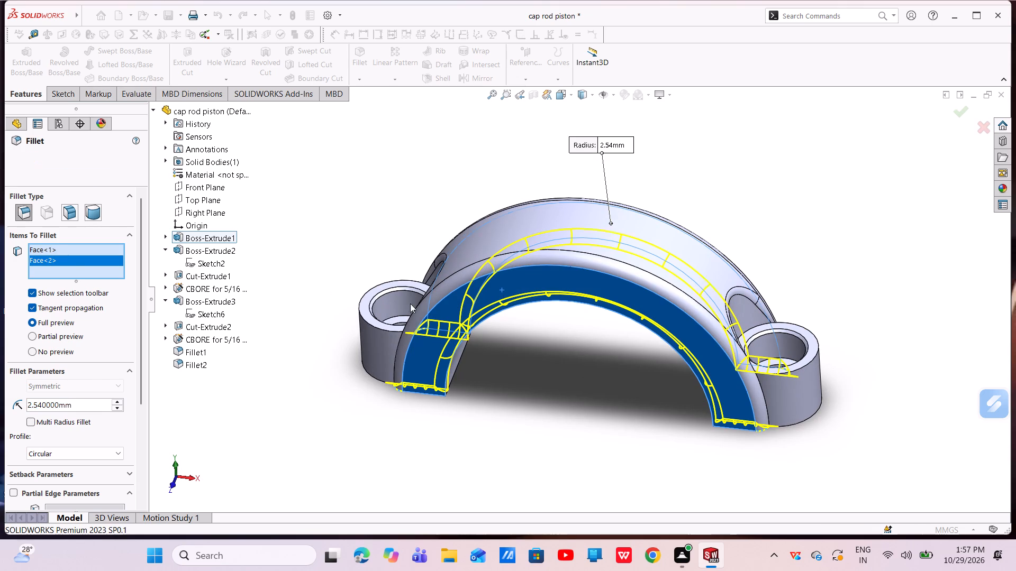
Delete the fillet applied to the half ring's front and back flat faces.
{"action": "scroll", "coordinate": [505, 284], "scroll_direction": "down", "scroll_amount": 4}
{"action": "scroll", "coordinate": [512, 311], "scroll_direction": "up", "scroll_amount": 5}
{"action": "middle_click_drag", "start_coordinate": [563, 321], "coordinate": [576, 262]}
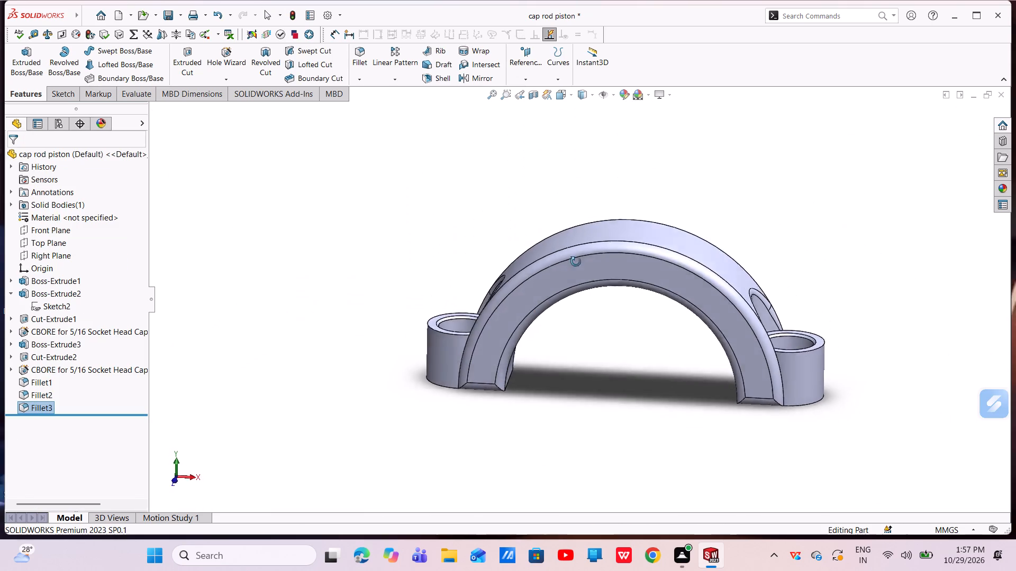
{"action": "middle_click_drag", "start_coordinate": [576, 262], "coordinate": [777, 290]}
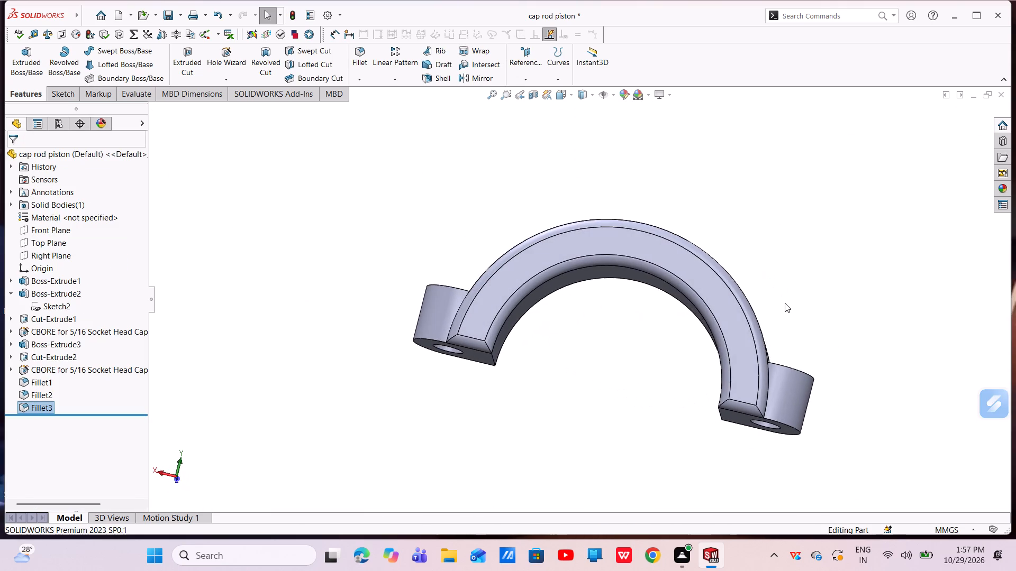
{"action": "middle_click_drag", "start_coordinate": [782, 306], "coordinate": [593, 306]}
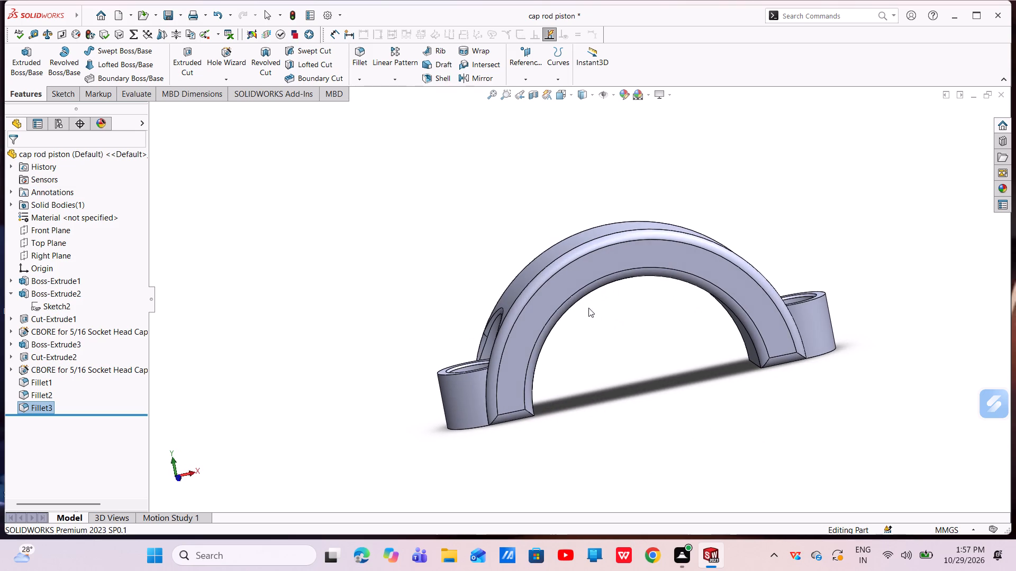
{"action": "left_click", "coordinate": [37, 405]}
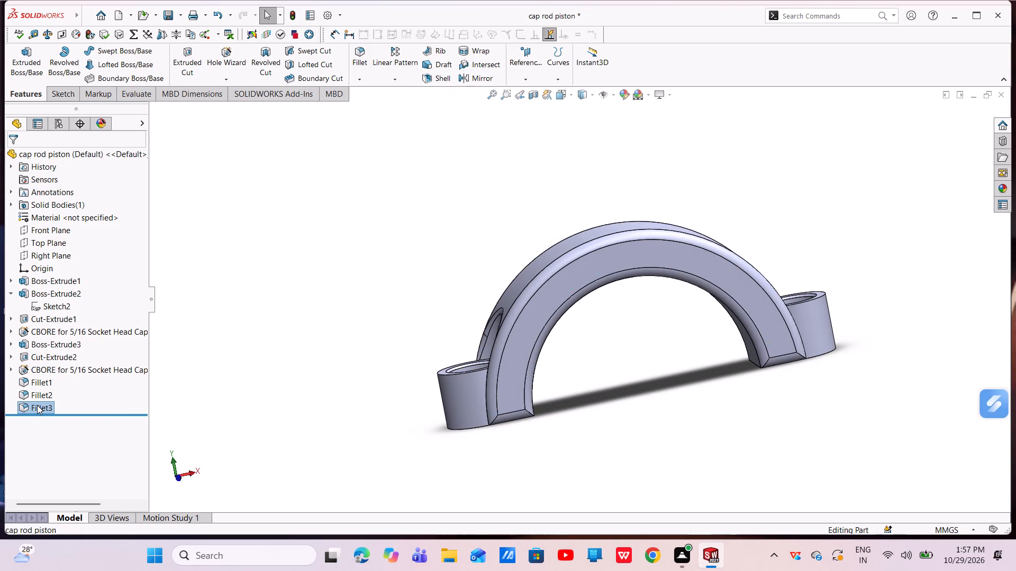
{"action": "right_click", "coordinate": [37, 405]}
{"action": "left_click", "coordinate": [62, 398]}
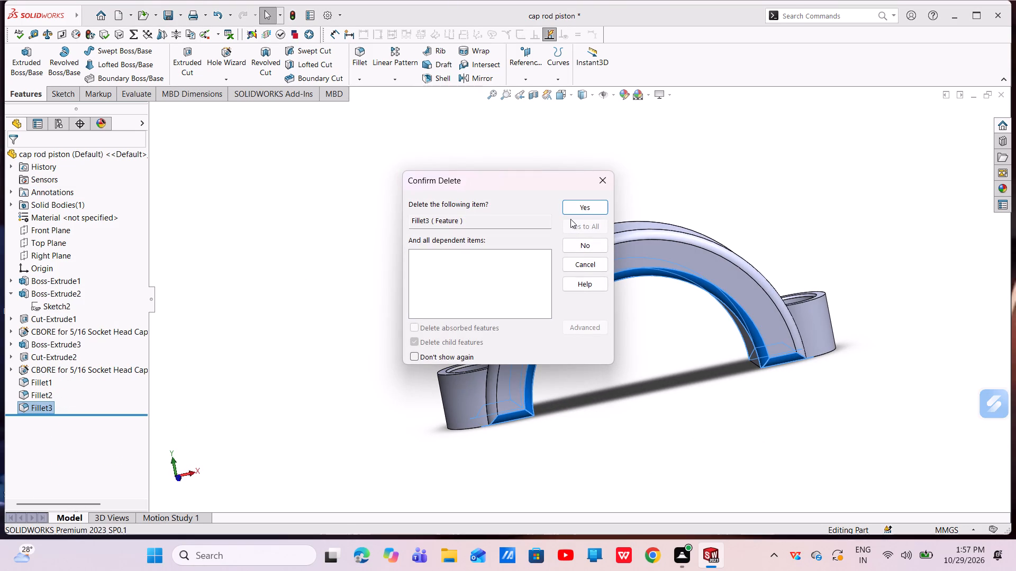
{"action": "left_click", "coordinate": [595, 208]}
Examine the half ring's rounded outer edges, inner bore edges and both boss clearance cuts from several angles.
{"action": "scroll", "coordinate": [537, 375], "scroll_direction": "down", "scroll_amount": 2}
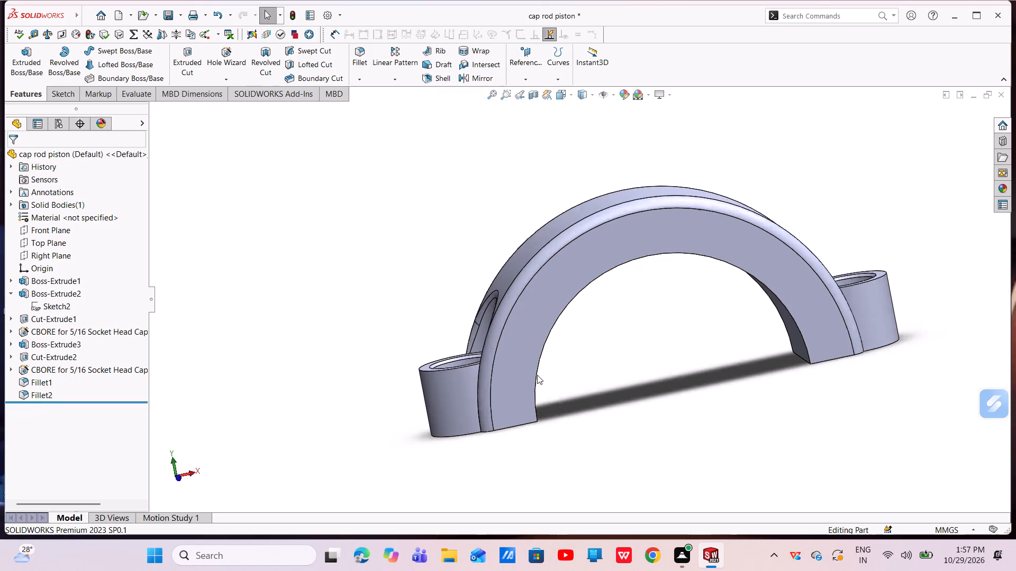
{"action": "scroll", "coordinate": [537, 375], "scroll_direction": "down", "scroll_amount": 4}
{"action": "scroll", "coordinate": [520, 364], "scroll_direction": "up", "scroll_amount": 4}
{"action": "middle_click_drag", "start_coordinate": [538, 336], "coordinate": [593, 283]}
{"action": "middle_click_drag", "start_coordinate": [539, 315], "coordinate": [609, 249]}
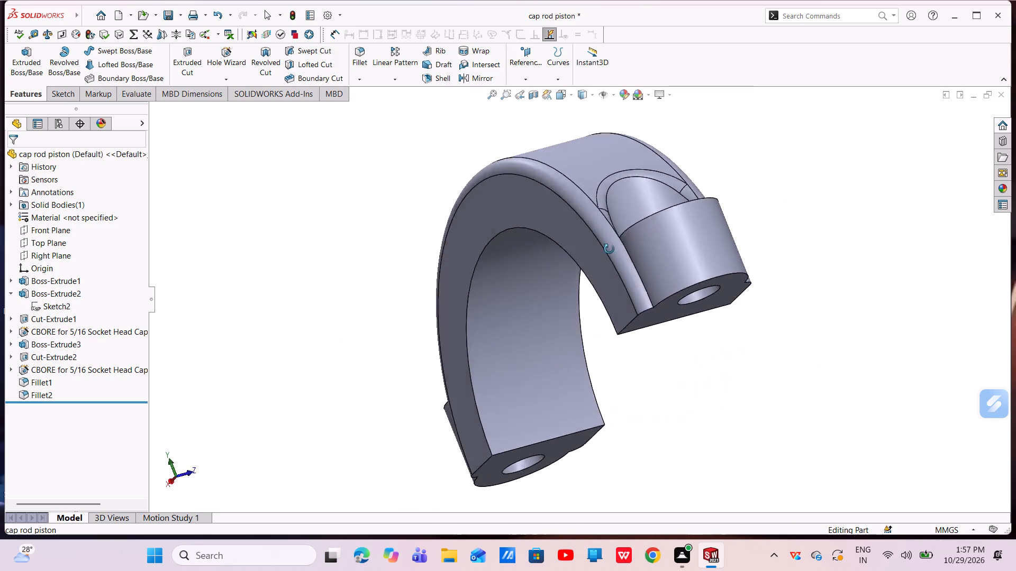
{"action": "middle_click_drag", "start_coordinate": [609, 249], "coordinate": [720, 285]}
{"action": "scroll", "coordinate": [569, 298], "scroll_direction": "down", "scroll_amount": 5}
{"action": "scroll", "coordinate": [563, 302], "scroll_direction": "up", "scroll_amount": 5}
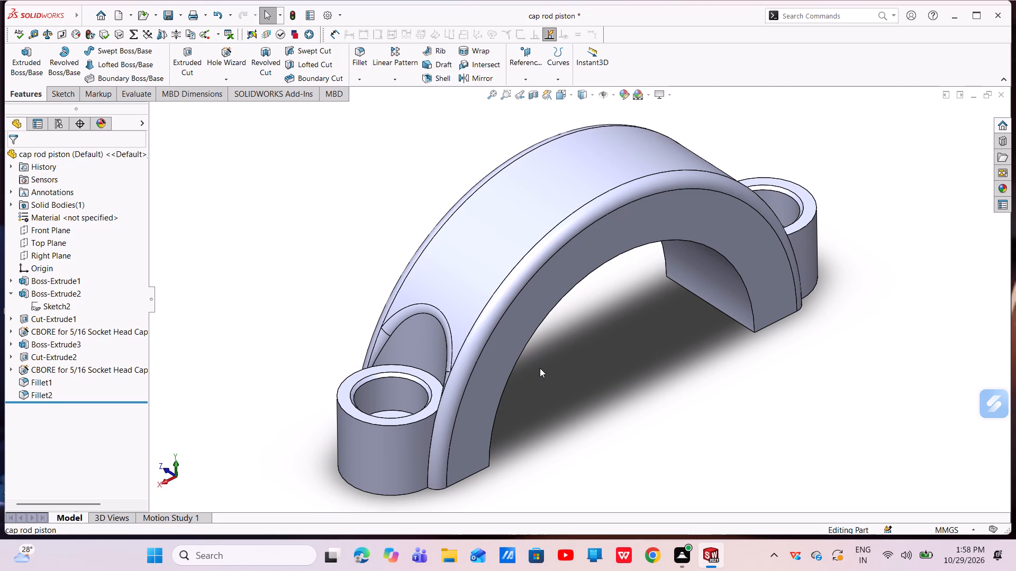
{"action": "scroll", "coordinate": [572, 327], "scroll_direction": "down", "scroll_amount": 2}
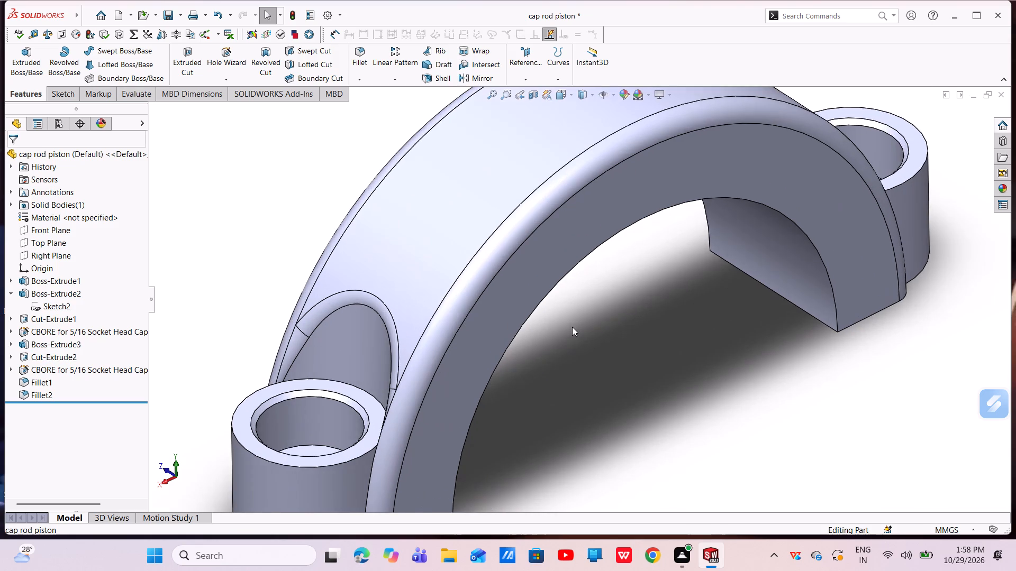
{"action": "scroll", "coordinate": [572, 327], "scroll_direction": "up", "scroll_amount": 2}
{"action": "middle_click_drag", "start_coordinate": [572, 327], "coordinate": [723, 325]}
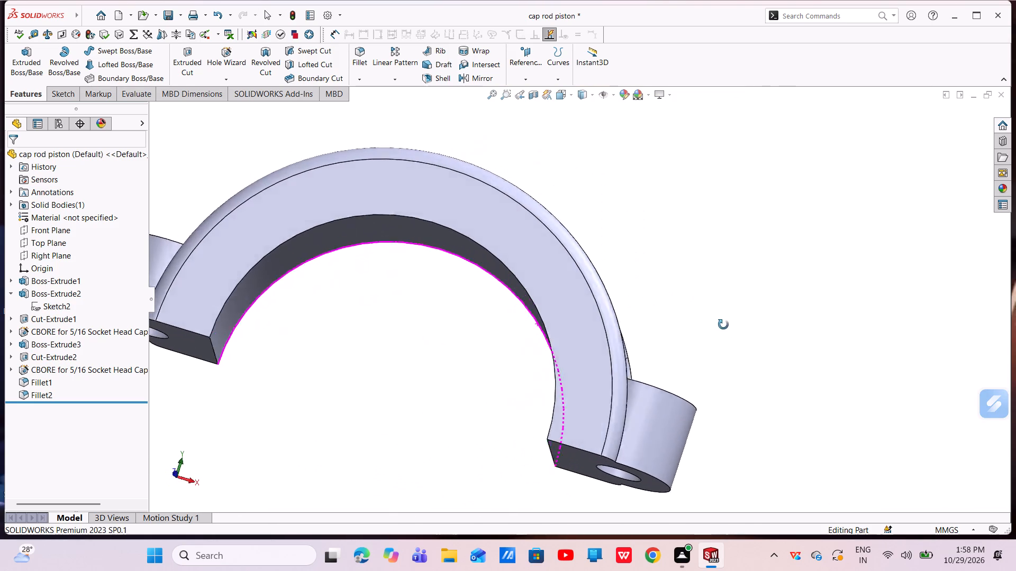
{"action": "middle_click_drag", "start_coordinate": [723, 325], "coordinate": [741, 337]}
{"action": "scroll", "coordinate": [465, 303], "scroll_direction": "up", "scroll_amount": 3}
{"action": "middle_click_drag", "start_coordinate": [465, 303], "coordinate": [468, 365]}
{"action": "scroll", "coordinate": [516, 339], "scroll_direction": "down", "scroll_amount": 4}
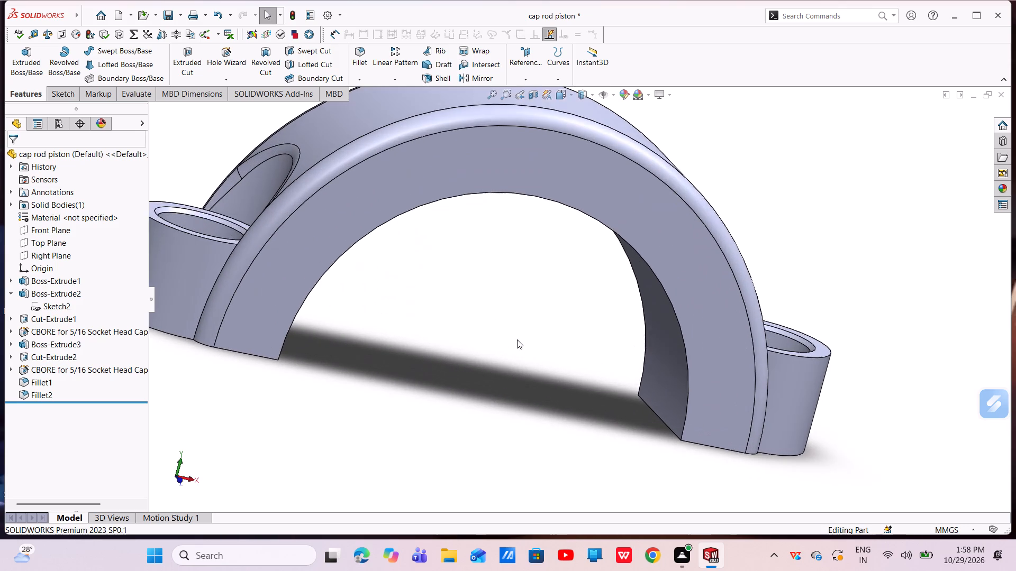
{"action": "scroll", "coordinate": [517, 339], "scroll_direction": "down", "scroll_amount": 2}
{"action": "scroll", "coordinate": [517, 339], "scroll_direction": "up", "scroll_amount": 6}
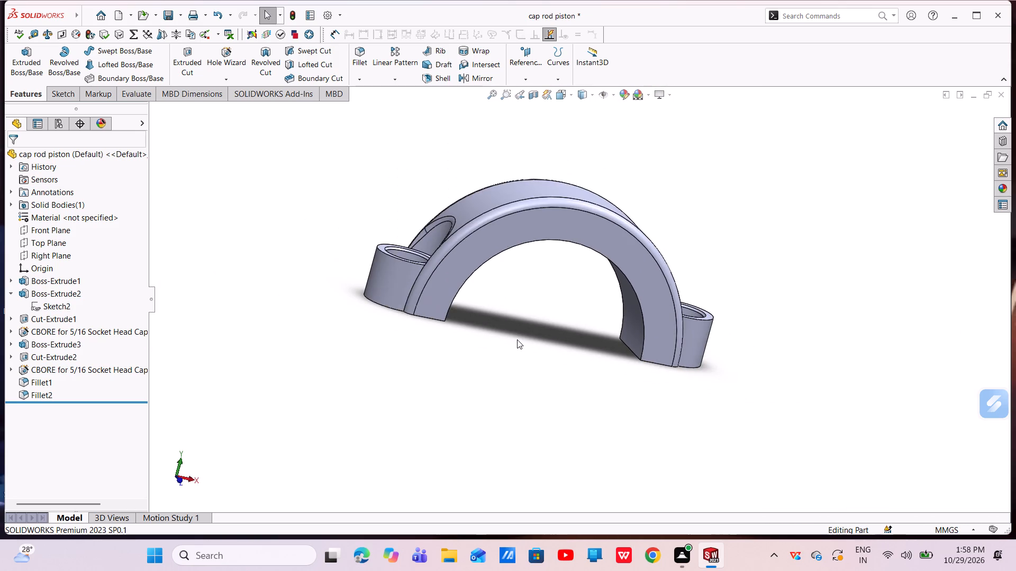
{"action": "middle_click_drag", "start_coordinate": [517, 339], "coordinate": [656, 401]}
{"action": "scroll", "coordinate": [553, 357], "scroll_direction": "up", "scroll_amount": 2}
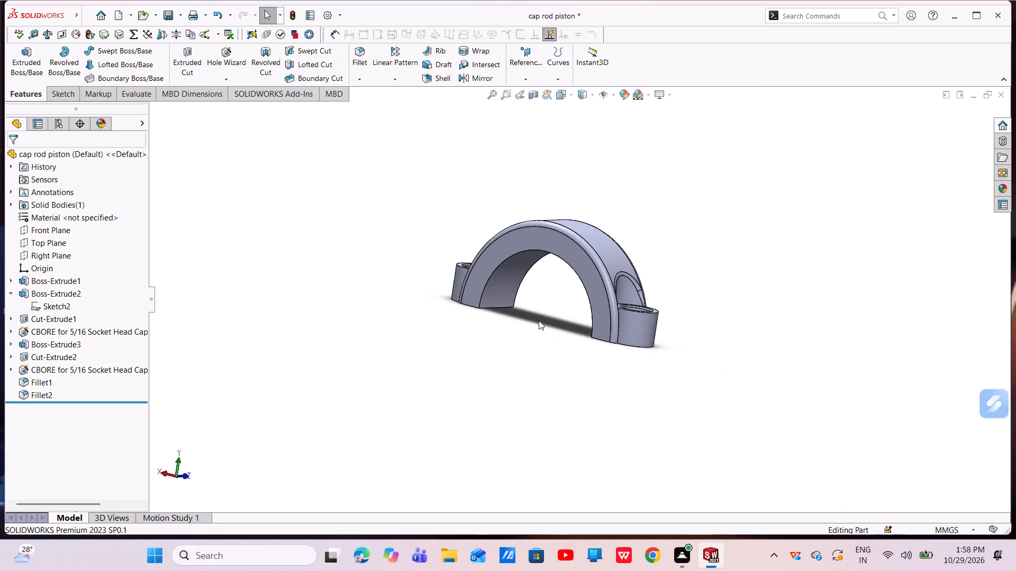
{"action": "scroll", "coordinate": [542, 309], "scroll_direction": "down", "scroll_amount": 3}
{"action": "scroll", "coordinate": [542, 308], "scroll_direction": "up", "scroll_amount": 2}
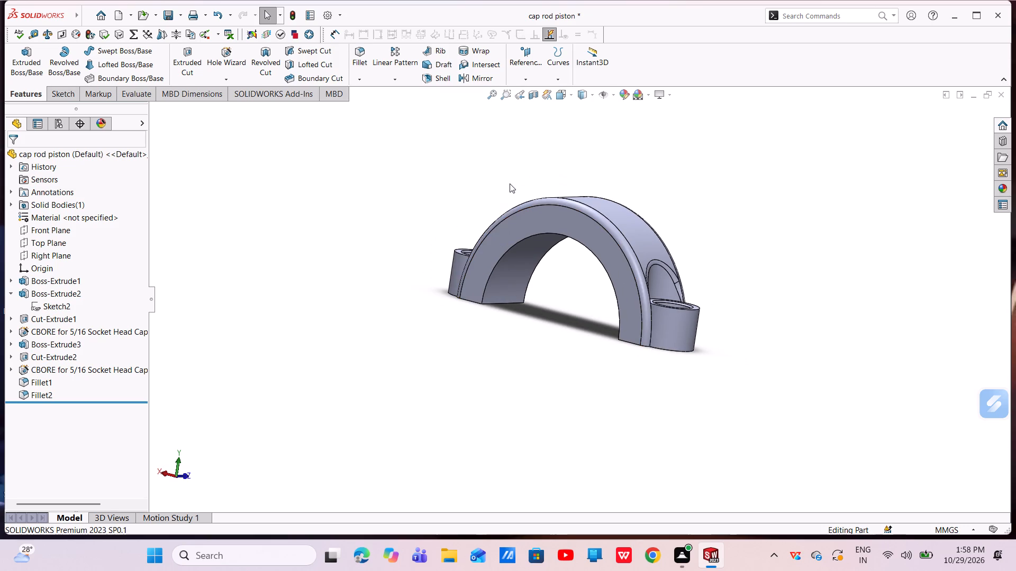
{"action": "scroll", "coordinate": [510, 183], "scroll_direction": "down", "scroll_amount": 3}
{"action": "scroll", "coordinate": [541, 270], "scroll_direction": "up", "scroll_amount": 1}
{"action": "middle_click_drag", "start_coordinate": [563, 294], "coordinate": [625, 291]}
{"action": "scroll", "coordinate": [612, 330], "scroll_direction": "down", "scroll_amount": 2}
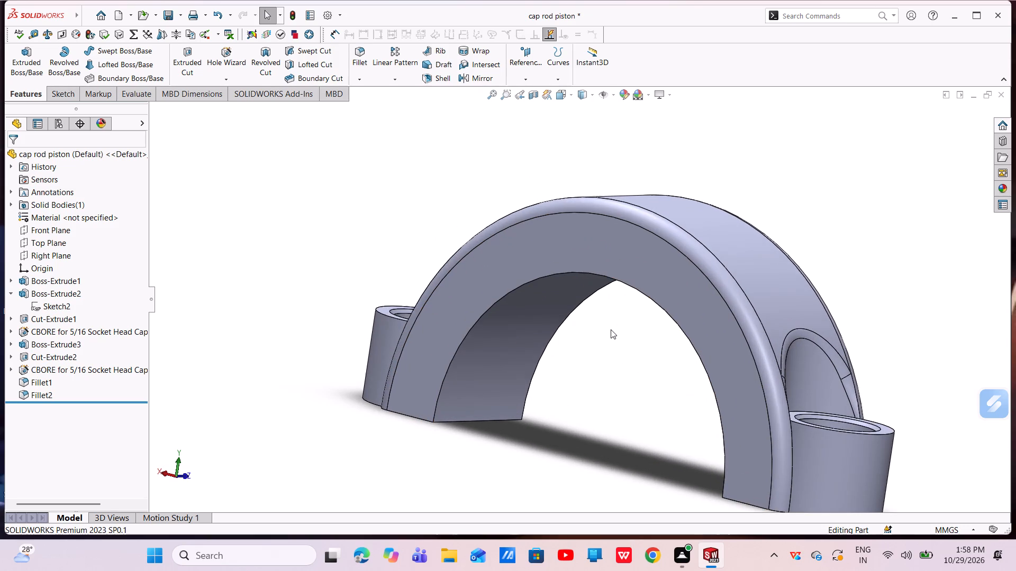
{"action": "scroll", "coordinate": [611, 329], "scroll_direction": "up", "scroll_amount": 4}
{"action": "middle_click_drag", "start_coordinate": [617, 320], "coordinate": [745, 351]}
{"action": "middle_click_drag", "start_coordinate": [749, 368], "coordinate": [733, 404]}
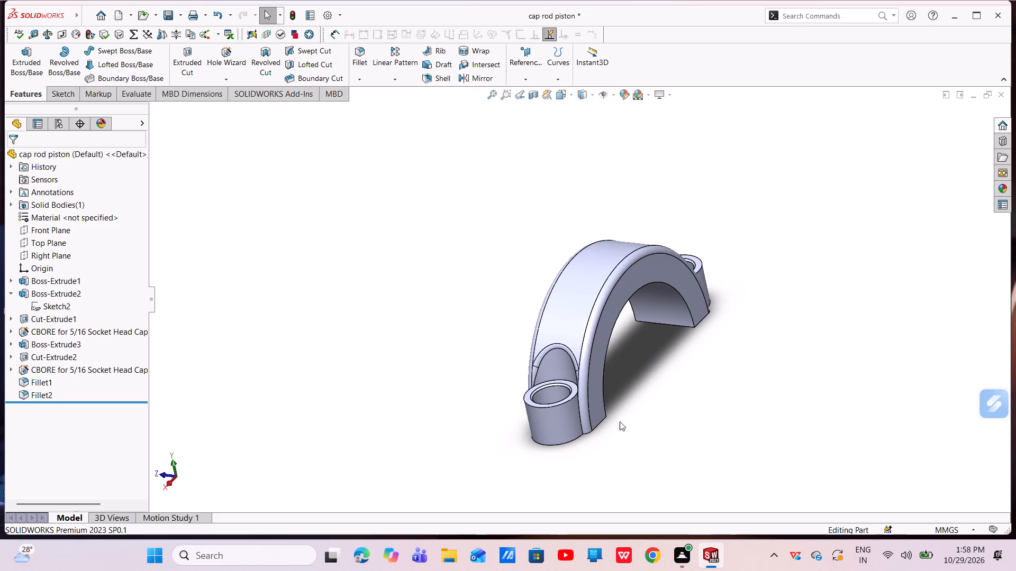
{"action": "scroll", "coordinate": [611, 354], "scroll_direction": "down", "scroll_amount": 5}
{"action": "scroll", "coordinate": [611, 354], "scroll_direction": "up", "scroll_amount": 3}
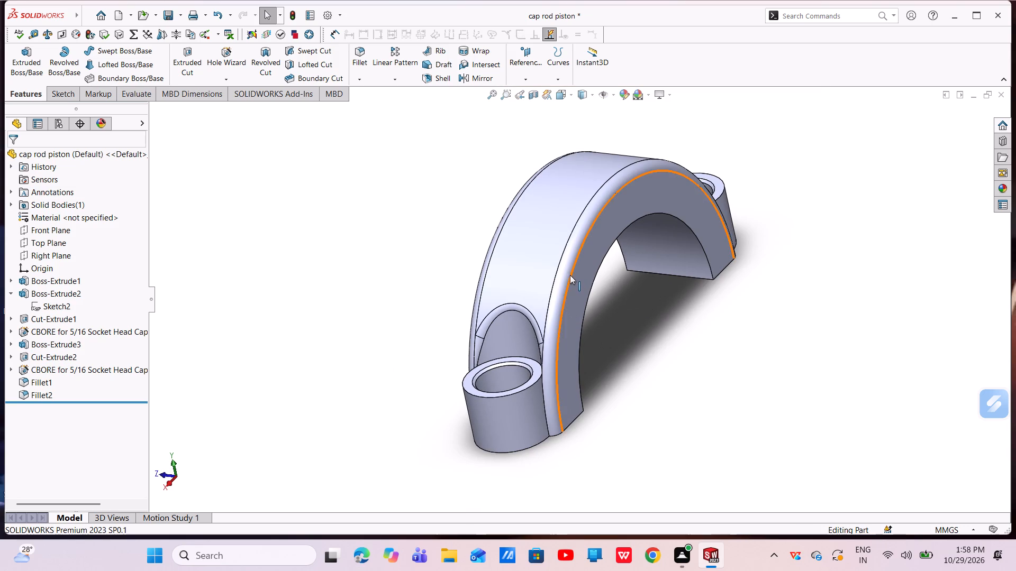
Delete the fillet on the half ring's two outer arc edges, keeping the fillet around the boss clearance cuts.
{"action": "left_click", "coordinate": [46, 383]}
{"action": "right_click", "coordinate": [46, 383]}
{"action": "left_click", "coordinate": [64, 398]}
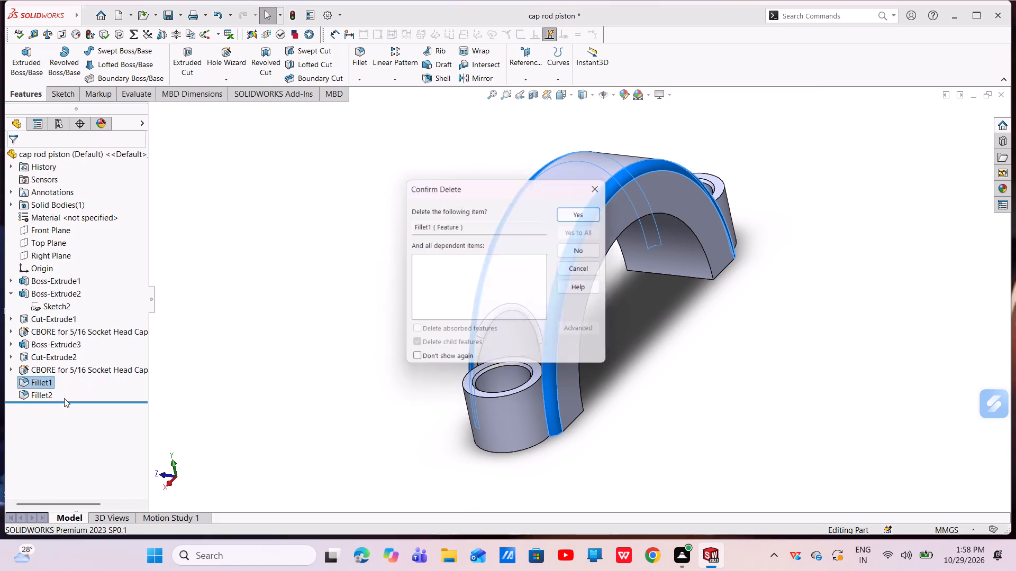
{"action": "left_click", "coordinate": [581, 208]}
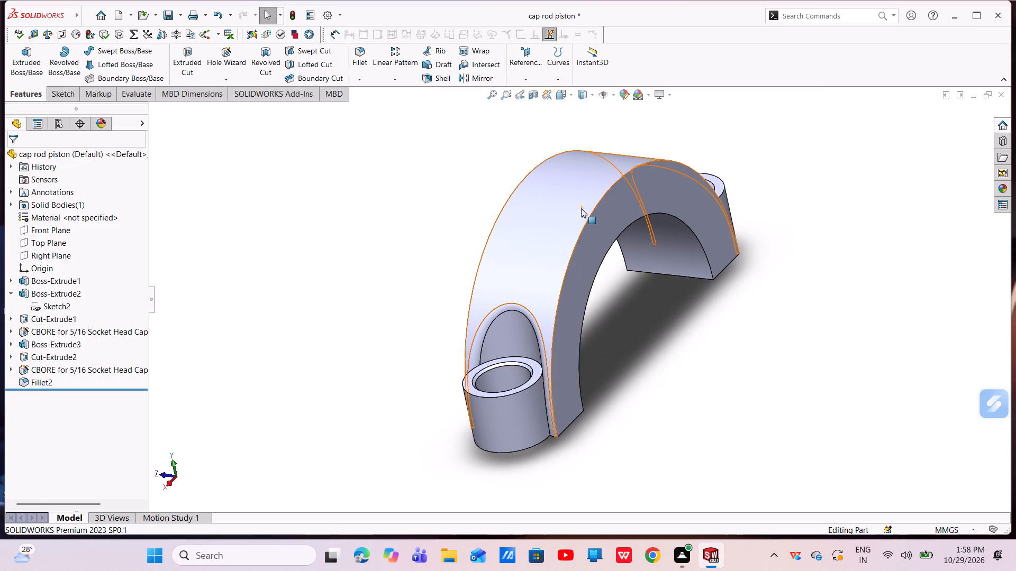
Fillet the half ring's two outer arc edges, front and back, with a symmetric 2.54 mm radius.
{"action": "left_click", "coordinate": [356, 68]}
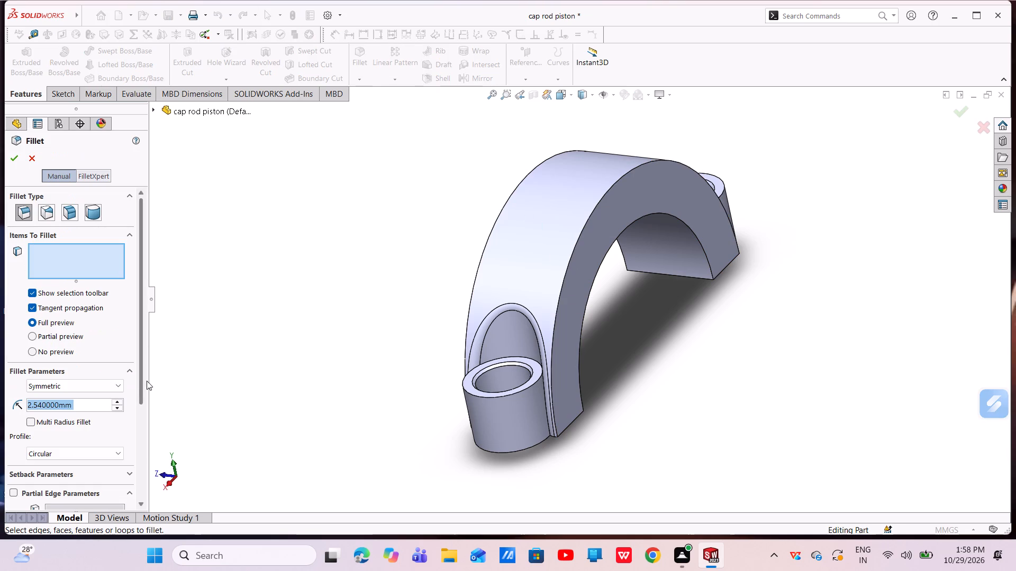
{"action": "left_click", "coordinate": [609, 190]}
{"action": "scroll", "coordinate": [570, 235], "scroll_direction": "up", "scroll_amount": 3}
{"action": "middle_click_drag", "start_coordinate": [547, 227], "coordinate": [659, 211]}
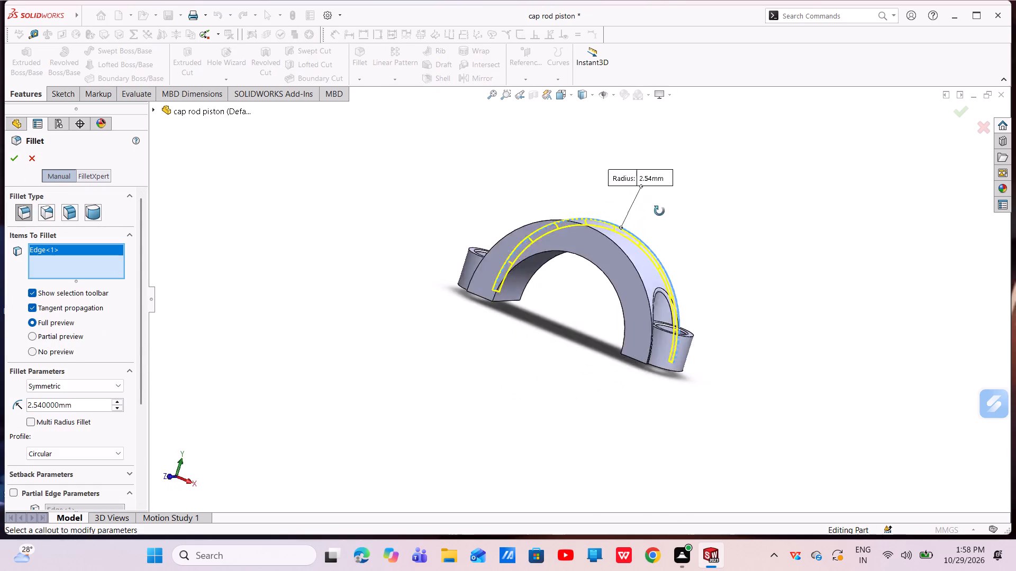
{"action": "middle_click_drag", "start_coordinate": [659, 211], "coordinate": [692, 258]}
{"action": "scroll", "coordinate": [589, 237], "scroll_direction": "down", "scroll_amount": 4}
{"action": "left_click", "coordinate": [583, 246]}
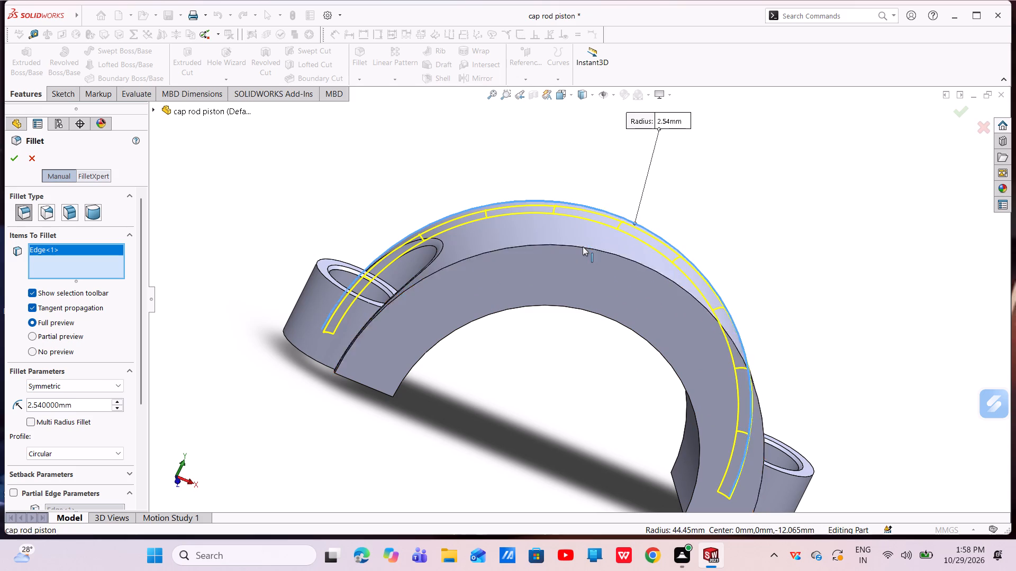
{"action": "left_click", "coordinate": [15, 157]}
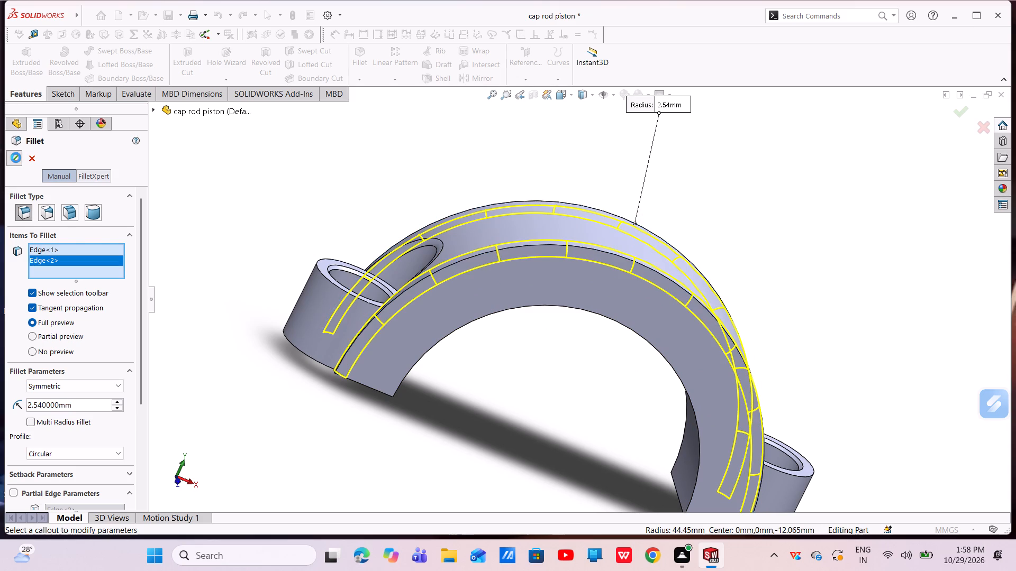
Examine where the outer edge fillets meet the filleted clearance cuts at both bosses from several angles.
{"action": "scroll", "coordinate": [436, 236], "scroll_direction": "down", "scroll_amount": 4}
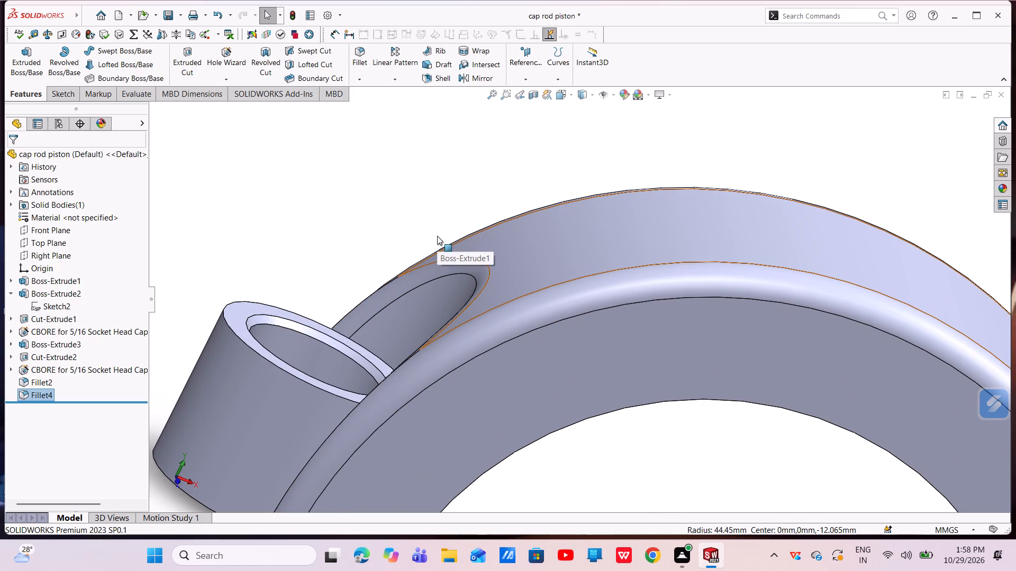
{"action": "scroll", "coordinate": [437, 236], "scroll_direction": "up", "scroll_amount": 5}
{"action": "scroll", "coordinate": [616, 250], "scroll_direction": "up", "scroll_amount": 1}
{"action": "middle_click_drag", "start_coordinate": [616, 250], "coordinate": [610, 244]}
{"action": "scroll", "coordinate": [610, 245], "scroll_direction": "up", "scroll_amount": 1}
{"action": "middle_click_drag", "start_coordinate": [610, 244], "coordinate": [525, 229]}
{"action": "scroll", "coordinate": [613, 321], "scroll_direction": "down", "scroll_amount": 4}
{"action": "scroll", "coordinate": [625, 319], "scroll_direction": "up", "scroll_amount": 6}
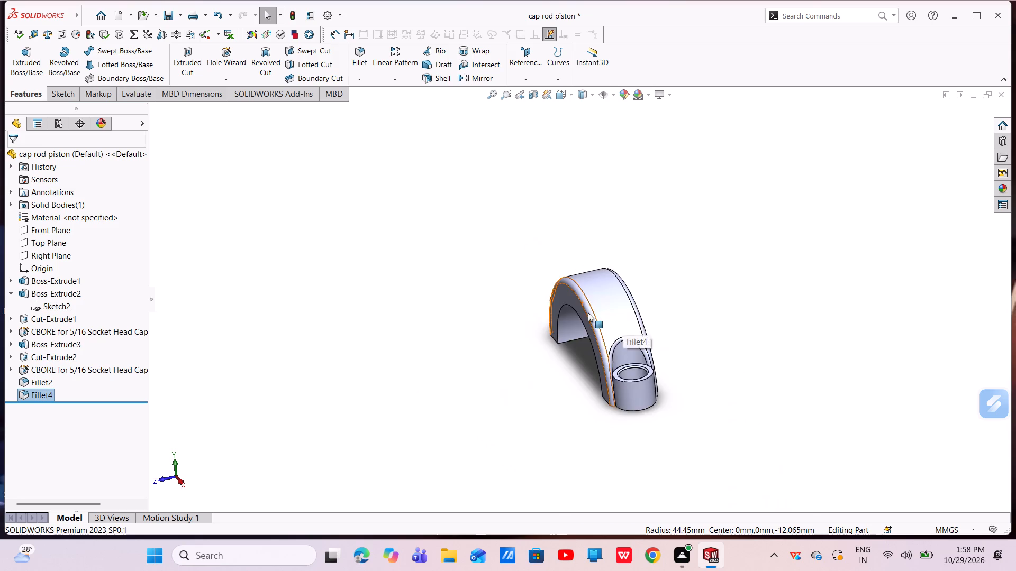
{"action": "scroll", "coordinate": [600, 326], "scroll_direction": "down", "scroll_amount": 6}
{"action": "scroll", "coordinate": [611, 345], "scroll_direction": "up", "scroll_amount": 5}
{"action": "scroll", "coordinate": [608, 336], "scroll_direction": "down", "scroll_amount": 5}
{"action": "scroll", "coordinate": [611, 331], "scroll_direction": "up", "scroll_amount": 5}
{"action": "middle_click_drag", "start_coordinate": [609, 325], "coordinate": [593, 321]}
{"action": "scroll", "coordinate": [609, 325], "scroll_direction": "down", "scroll_amount": 1}
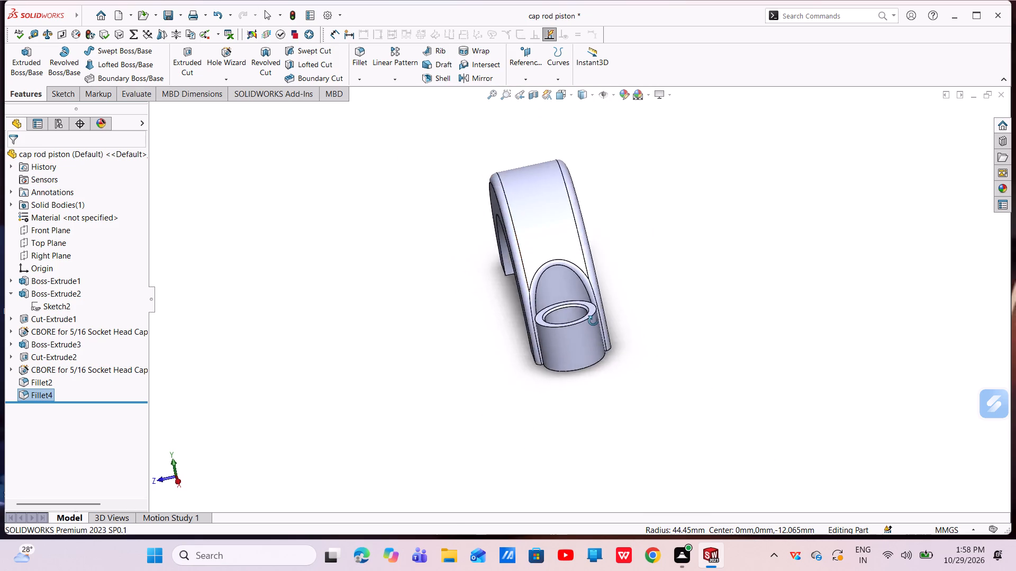
{"action": "middle_click_drag", "start_coordinate": [593, 321], "coordinate": [592, 219]}
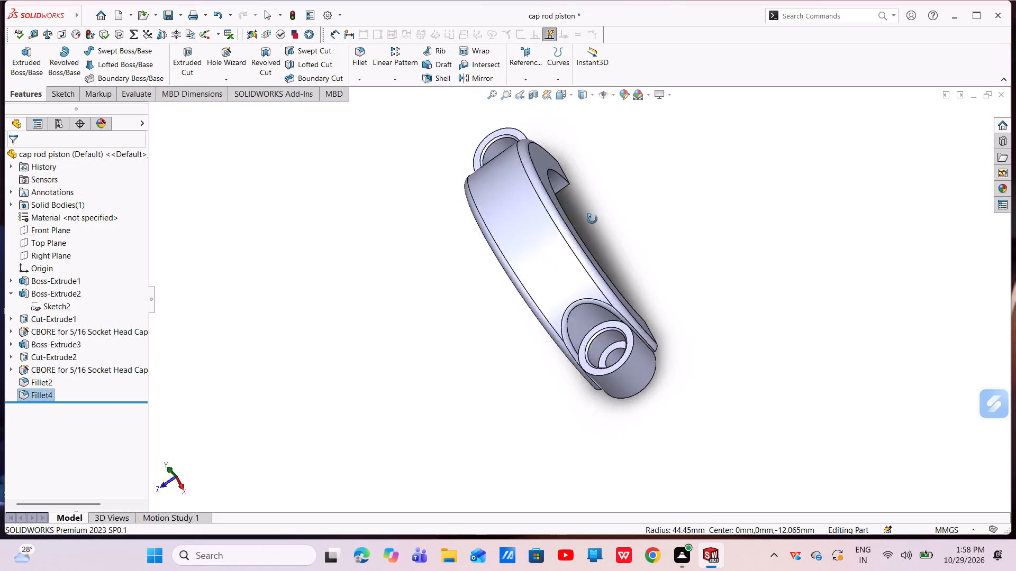
{"action": "middle_click_drag", "start_coordinate": [592, 219], "coordinate": [641, 312]}
{"action": "scroll", "coordinate": [641, 312], "scroll_direction": "down", "scroll_amount": 4}
{"action": "scroll", "coordinate": [639, 301], "scroll_direction": "up", "scroll_amount": 5}
{"action": "middle_click_drag", "start_coordinate": [638, 262], "coordinate": [533, 255]}
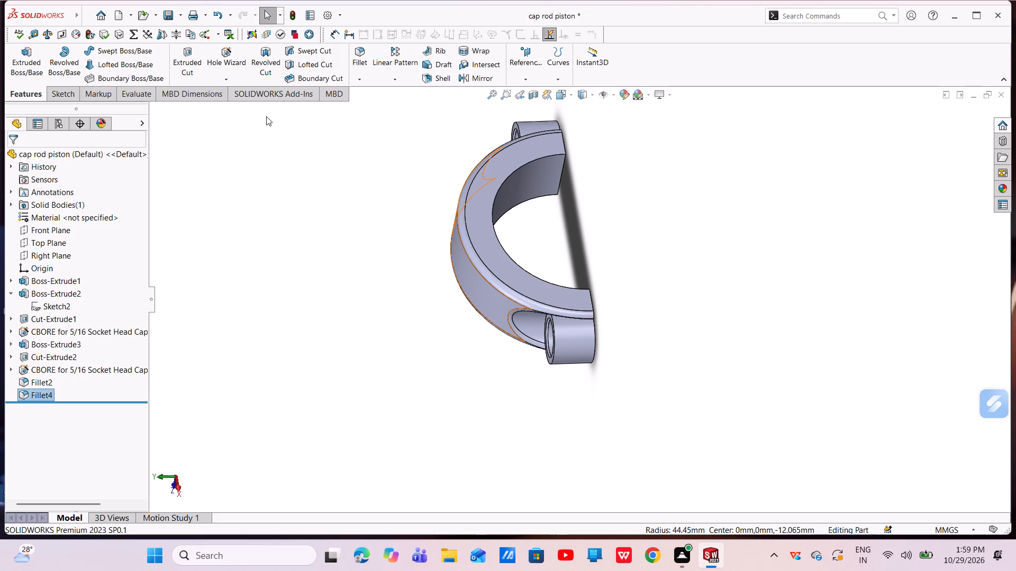
Save the cap rod piston part.
{"action": "left_click", "coordinate": [166, 19]}
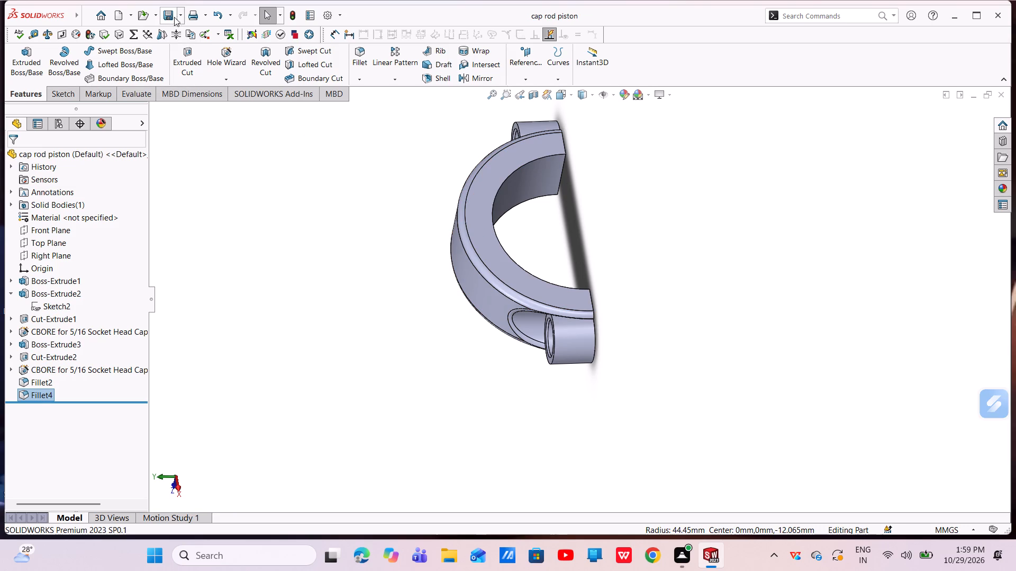
Save a PDF version of the part as cap rod piston in the desktop's New folder.
{"action": "left_click", "coordinate": [179, 16]}
{"action": "left_click", "coordinate": [203, 47]}
{"action": "left_click", "coordinate": [589, 298]}
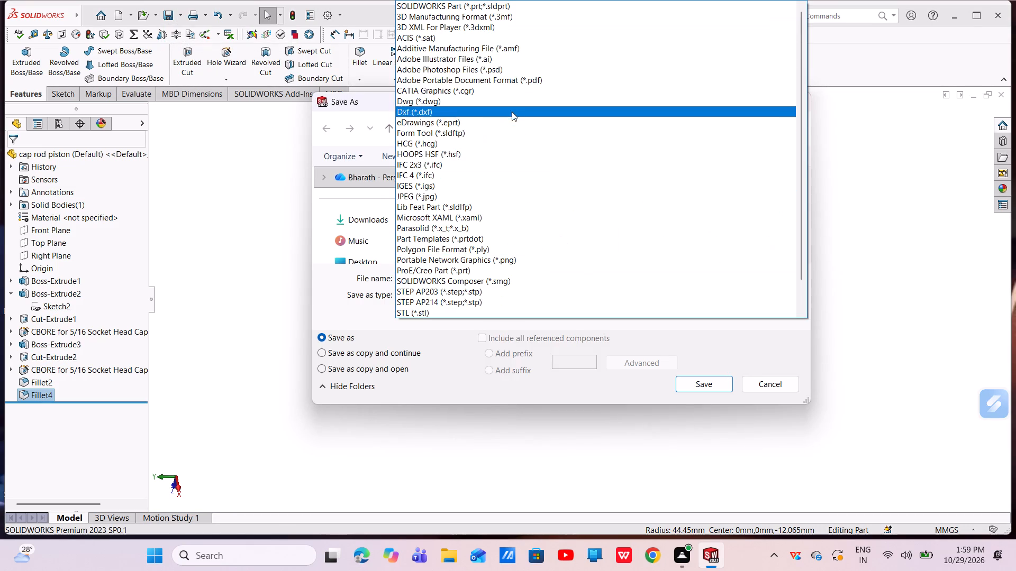
{"action": "left_click", "coordinate": [527, 84]}
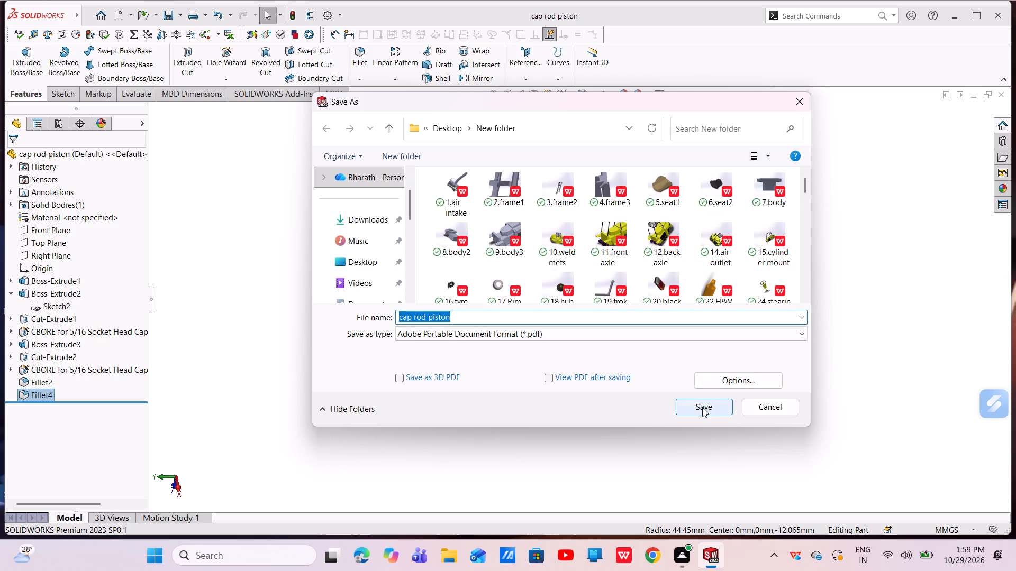
{"action": "left_click", "coordinate": [702, 408]}
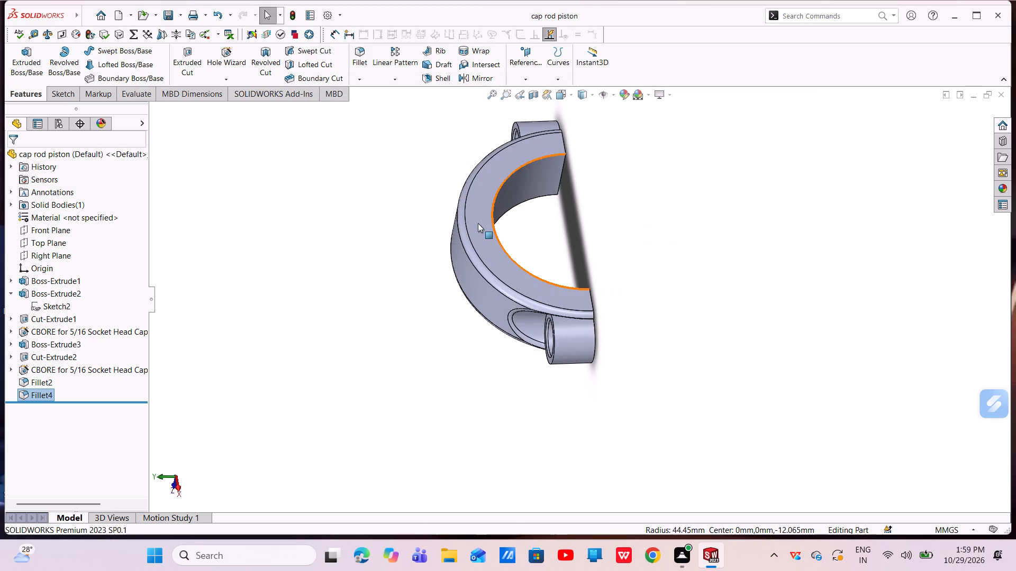
Examine the bosses, their through holes and flat mating faces, and the surrounding fillets from several angles.
{"action": "scroll", "coordinate": [477, 222], "scroll_direction": "down", "scroll_amount": 3}
{"action": "middle_click_drag", "start_coordinate": [477, 220], "coordinate": [591, 154]}
{"action": "scroll", "coordinate": [448, 267], "scroll_direction": "up", "scroll_amount": 3}
{"action": "middle_click_drag", "start_coordinate": [430, 283], "coordinate": [453, 254]}
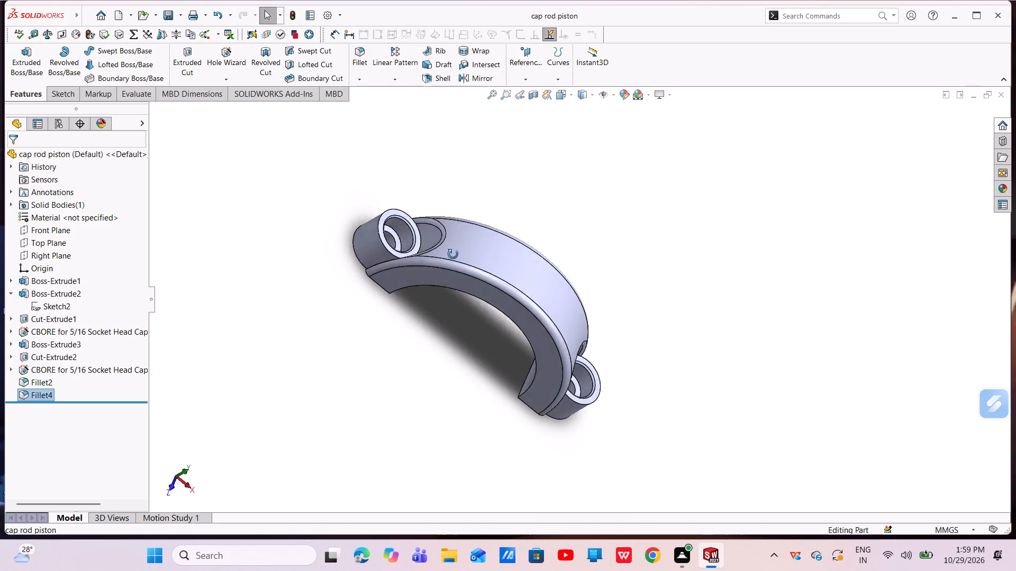
{"action": "middle_click_drag", "start_coordinate": [453, 254], "coordinate": [586, 197]}
{"action": "scroll", "coordinate": [586, 197], "scroll_direction": "up", "scroll_amount": 1}
{"action": "scroll", "coordinate": [531, 237], "scroll_direction": "down", "scroll_amount": 6}
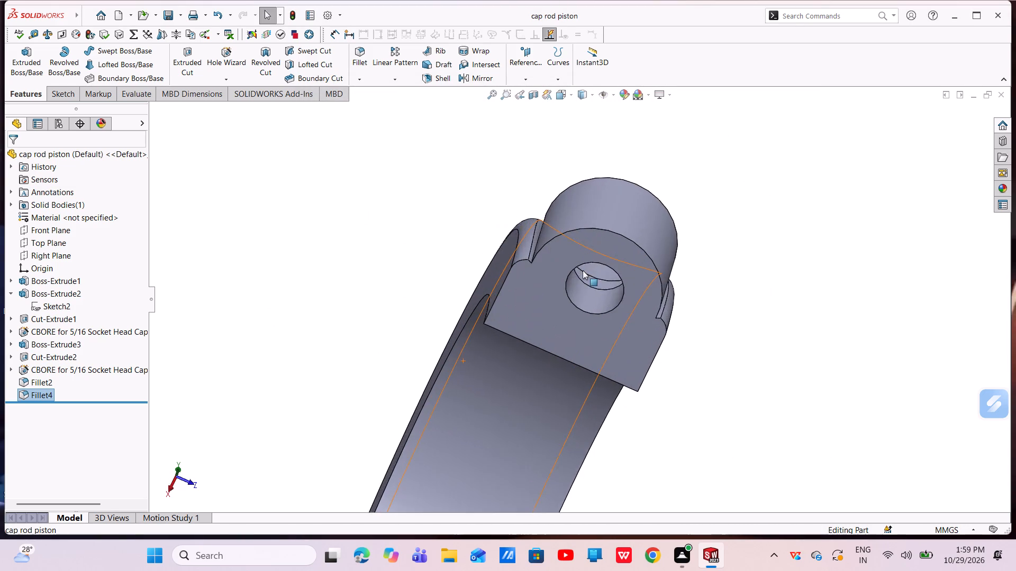
{"action": "middle_click_drag", "start_coordinate": [583, 270], "coordinate": [672, 214]}
{"action": "scroll", "coordinate": [581, 267], "scroll_direction": "up", "scroll_amount": 1}
{"action": "scroll", "coordinate": [671, 214], "scroll_direction": "up", "scroll_amount": 4}
{"action": "scroll", "coordinate": [642, 250], "scroll_direction": "down", "scroll_amount": 1}
{"action": "middle_click", "coordinate": [642, 250]}
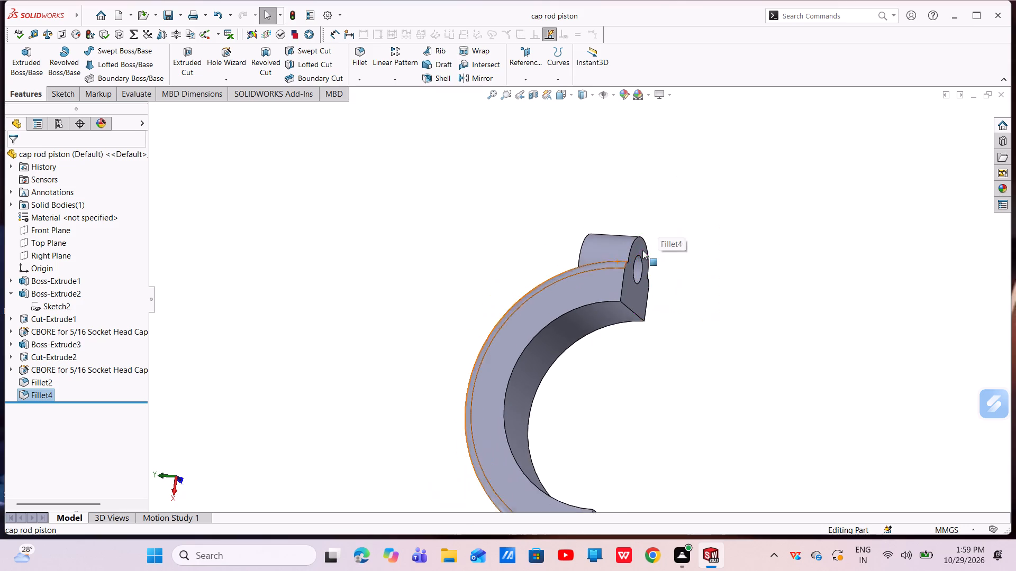
{"action": "scroll", "coordinate": [642, 250], "scroll_direction": "down", "scroll_amount": 2}
{"action": "scroll", "coordinate": [642, 251], "scroll_direction": "up", "scroll_amount": 5}
{"action": "middle_click_drag", "start_coordinate": [647, 281], "coordinate": [560, 315]}
{"action": "scroll", "coordinate": [647, 281], "scroll_direction": "down", "scroll_amount": 1}
{"action": "scroll", "coordinate": [531, 305], "scroll_direction": "down", "scroll_amount": 6}
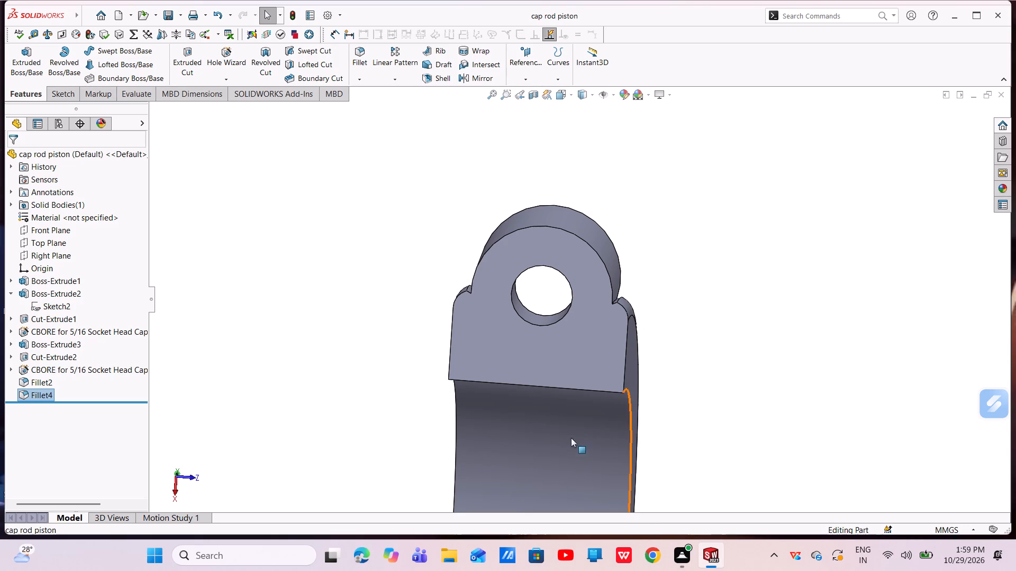
{"action": "scroll", "coordinate": [574, 432], "scroll_direction": "up", "scroll_amount": 8}
{"action": "middle_click_drag", "start_coordinate": [571, 435], "coordinate": [755, 393]}
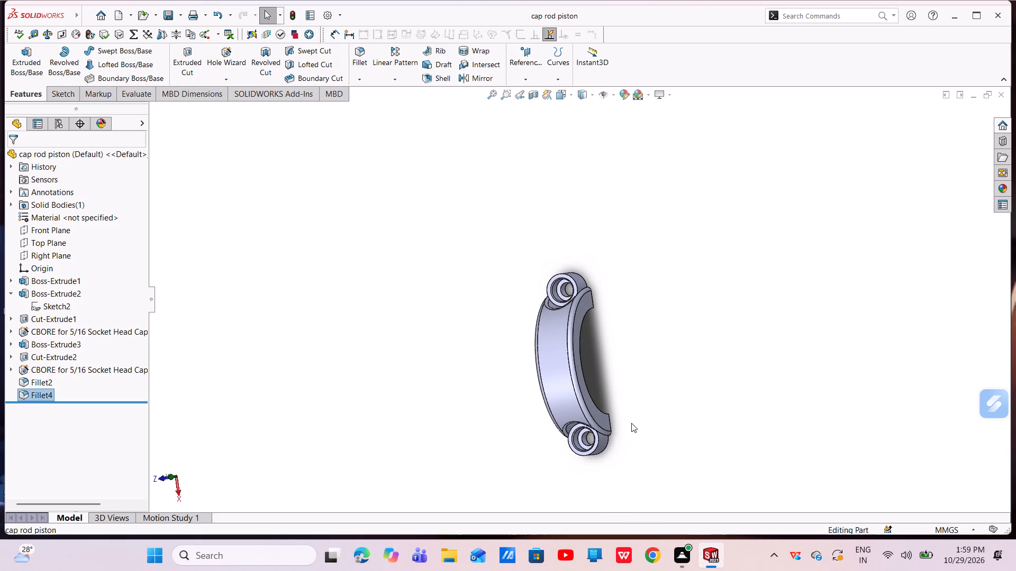
{"action": "scroll", "coordinate": [631, 423], "scroll_direction": "down", "scroll_amount": 3}
{"action": "middle_click_drag", "start_coordinate": [631, 423], "coordinate": [581, 451]}
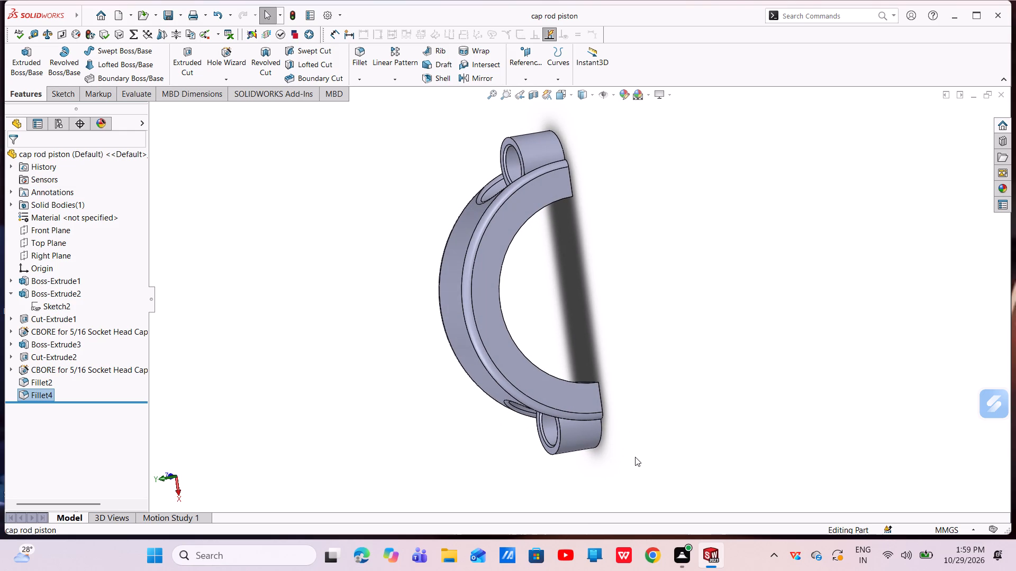
Save the cap rod piston part.
{"action": "left_click", "coordinate": [165, 12]}
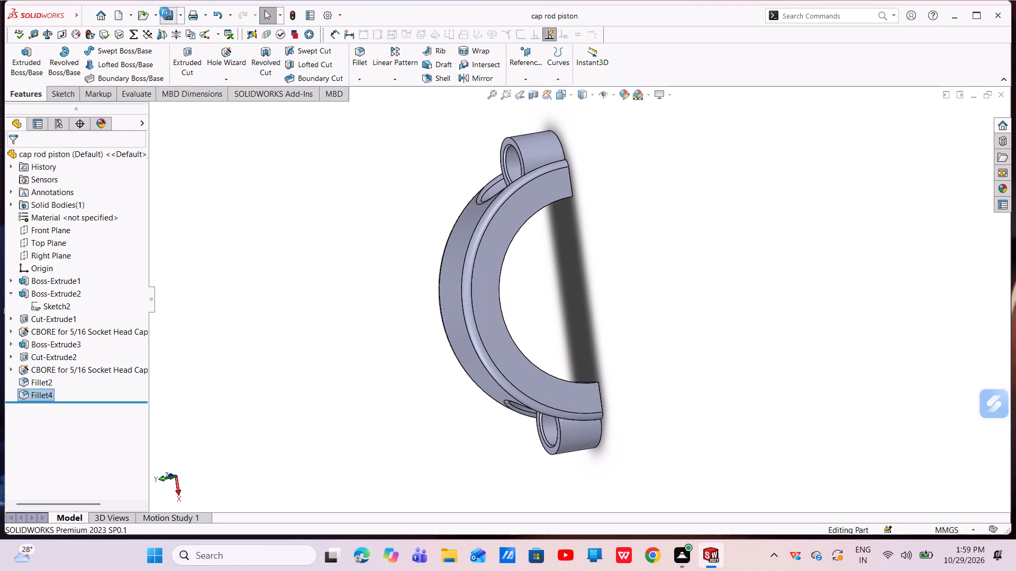
Examine the overall shape of the half ring and both counterbored bosses, ending in a near-front view.
{"action": "middle_click_drag", "start_coordinate": [477, 307], "coordinate": [598, 182]}
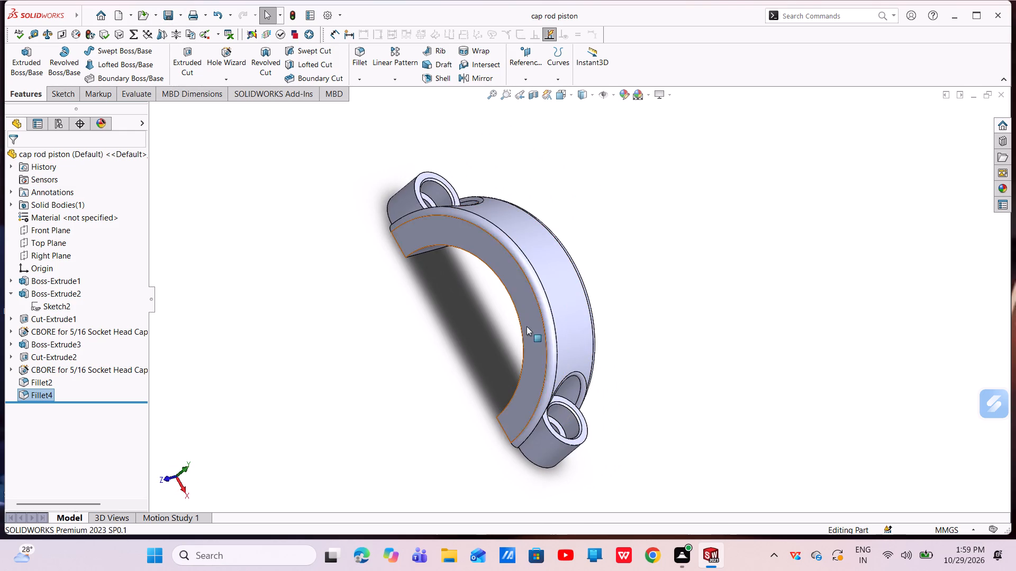
{"action": "middle_click_drag", "start_coordinate": [533, 384], "coordinate": [570, 404]}
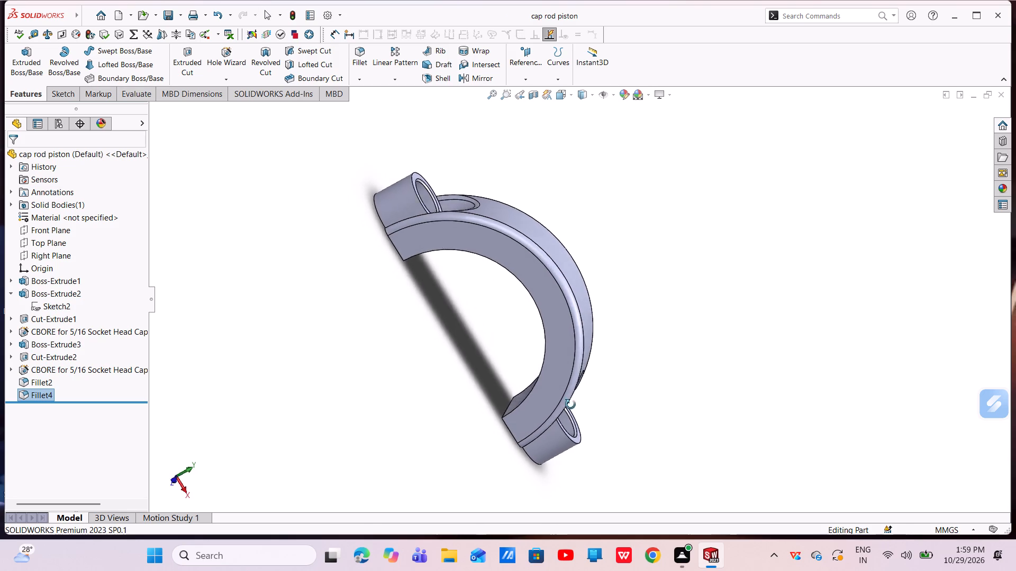
{"action": "middle_click_drag", "start_coordinate": [570, 404], "coordinate": [584, 389]}
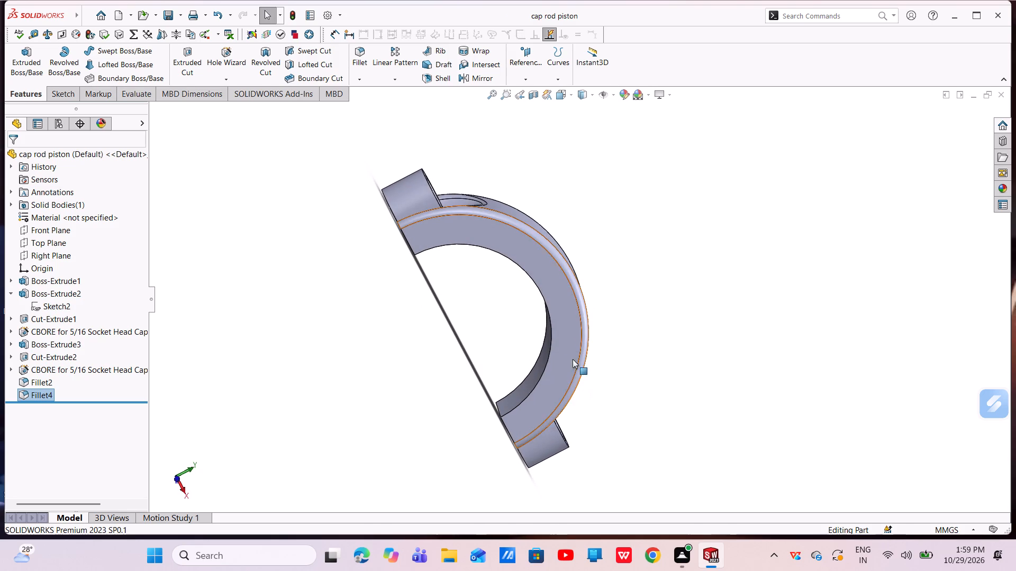
{"action": "middle_click_drag", "start_coordinate": [361, 210], "coordinate": [343, 346]}
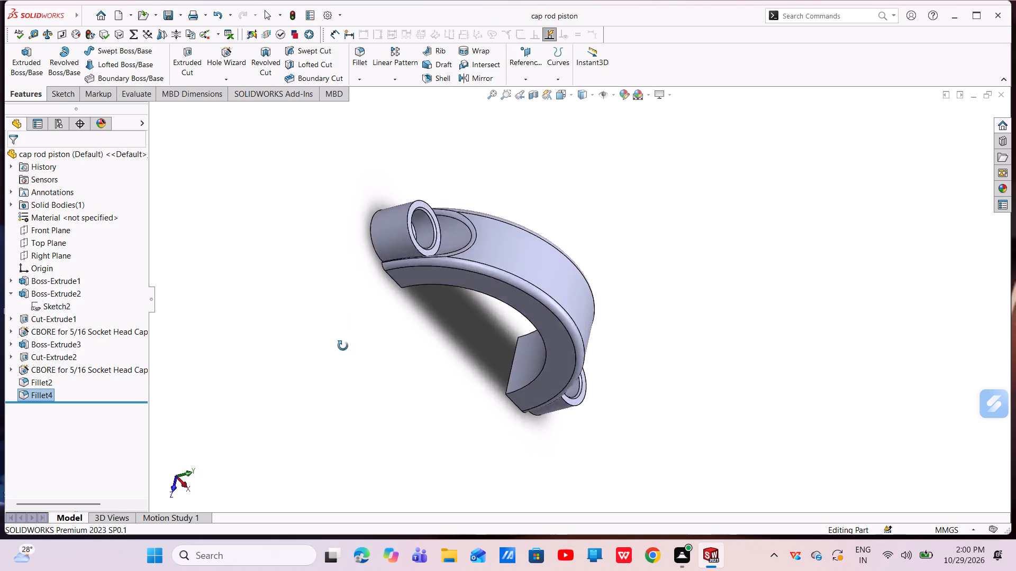
{"action": "middle_click_drag", "start_coordinate": [343, 346], "coordinate": [684, 288]}
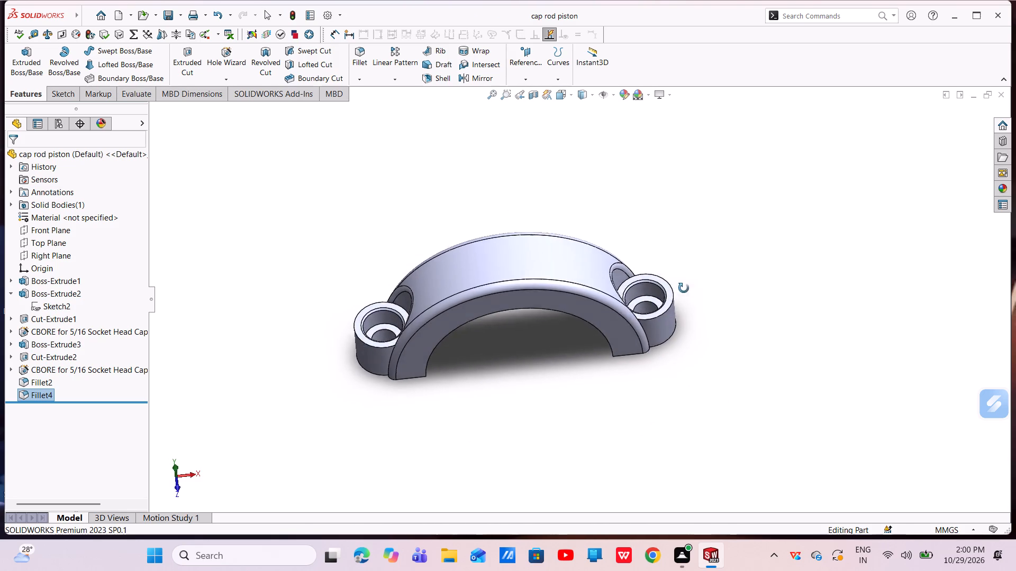
{"action": "middle_click_drag", "start_coordinate": [684, 288], "coordinate": [691, 187]}
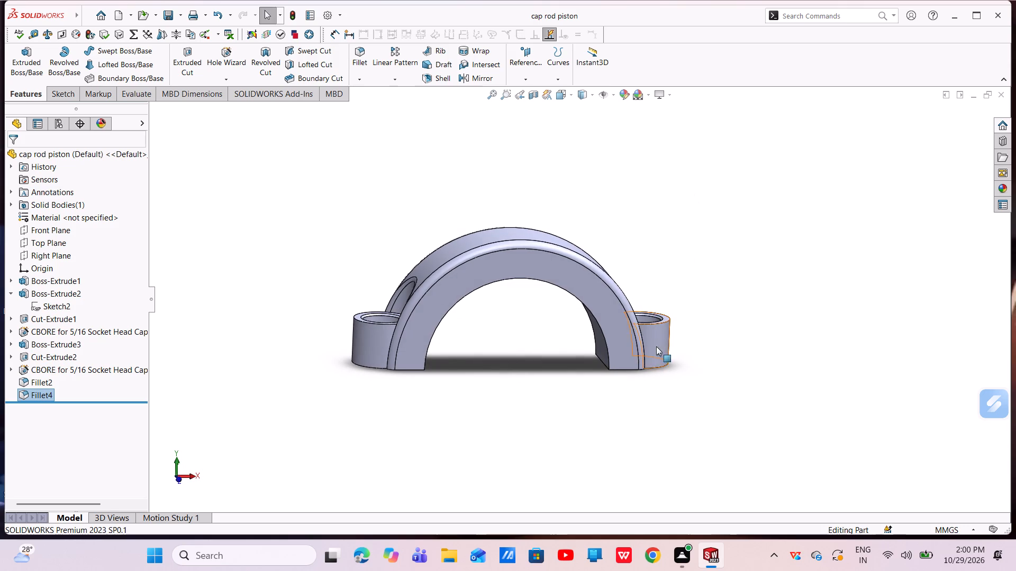
{"action": "scroll", "coordinate": [656, 346], "scroll_direction": "up", "scroll_amount": 1}
{"action": "middle_click_drag", "start_coordinate": [607, 373], "coordinate": [597, 353]}
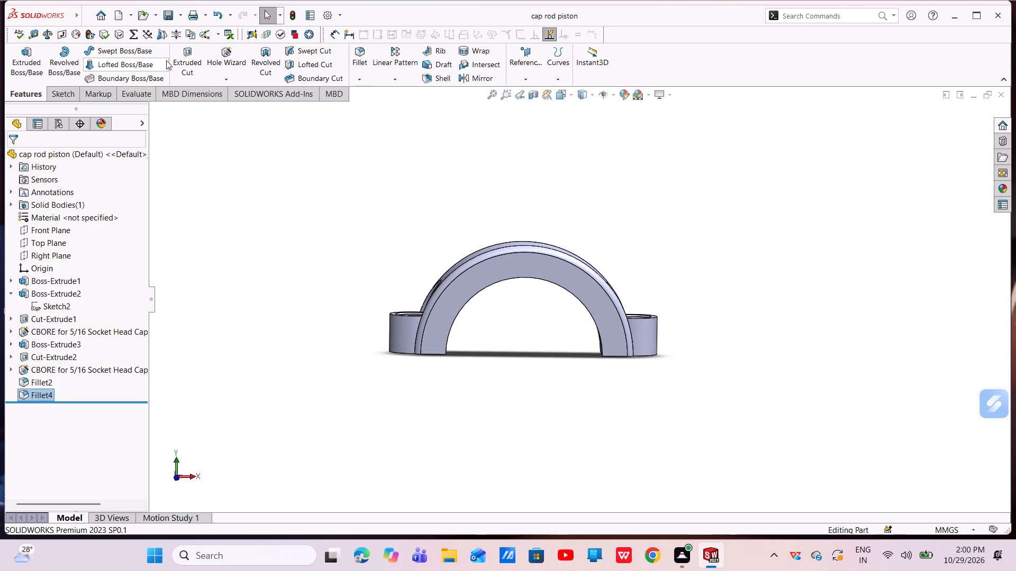
Save the cap rod piston part again in its near-front orientation.
{"action": "left_click", "coordinate": [167, 16]}
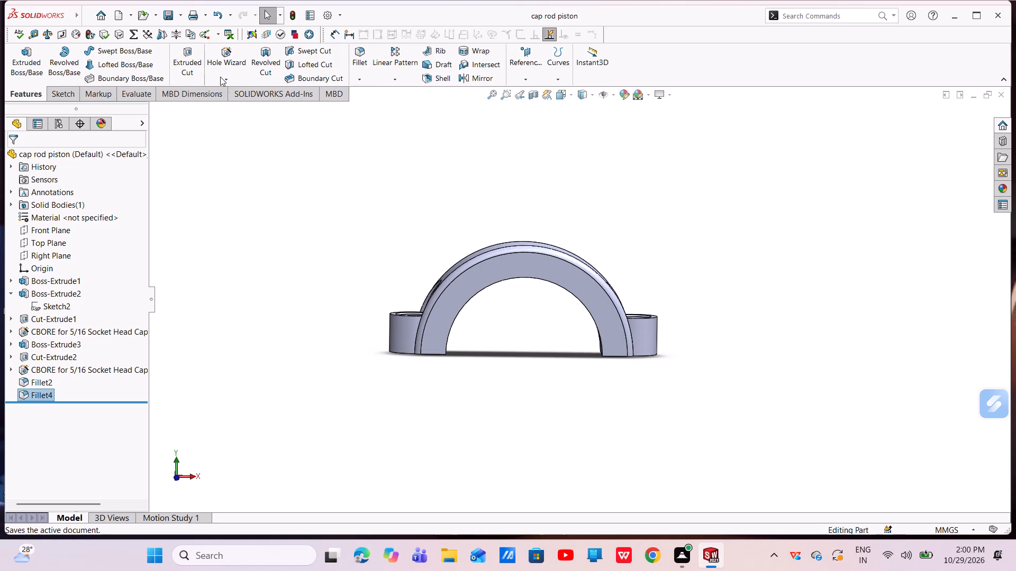